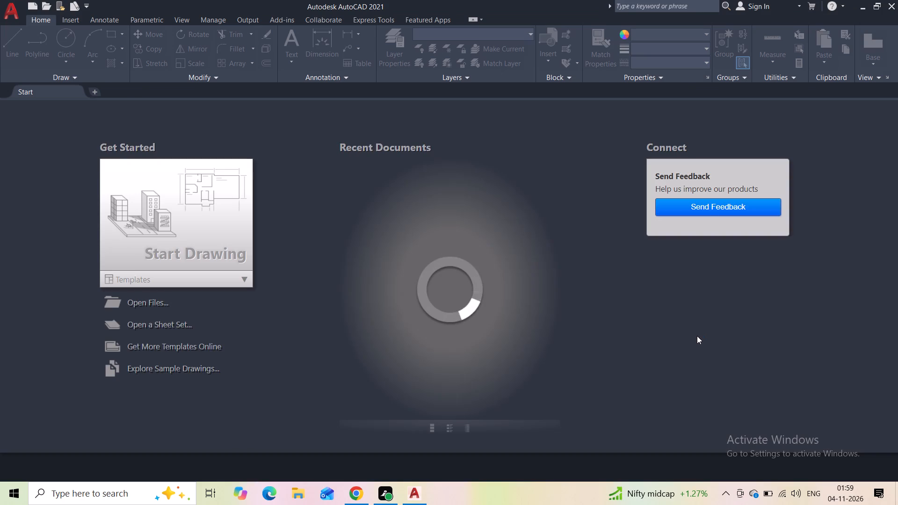
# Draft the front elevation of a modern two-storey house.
# Start a new drawing and turn on log file recording with LOGFILEON.
pyautogui.click(202, 240)
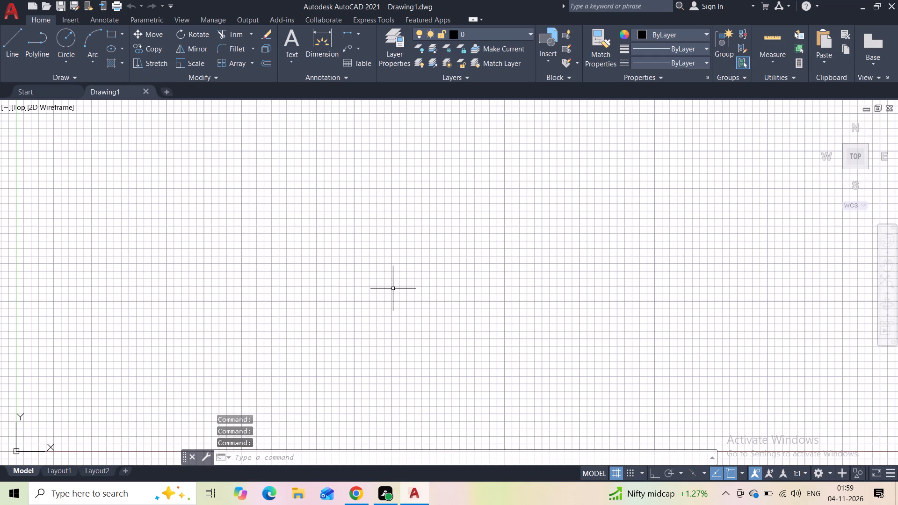
pyautogui.write('log')
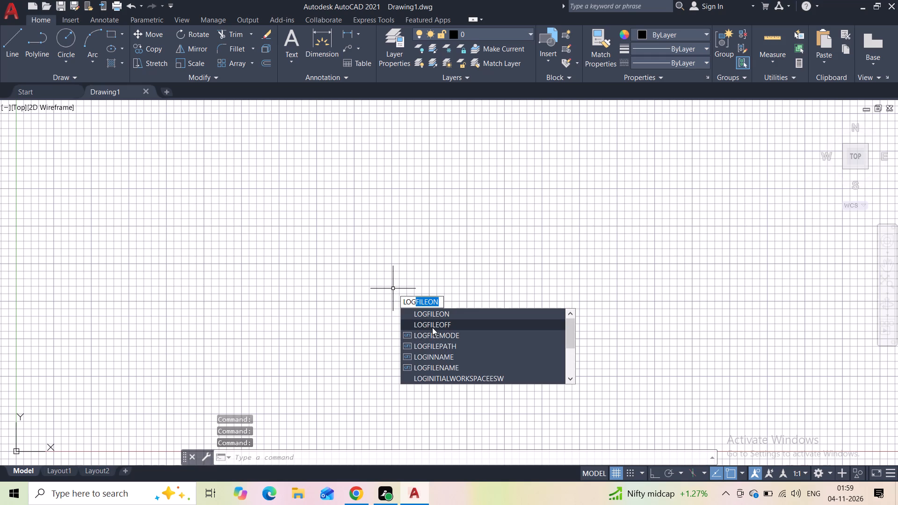
pyautogui.click(434, 314)
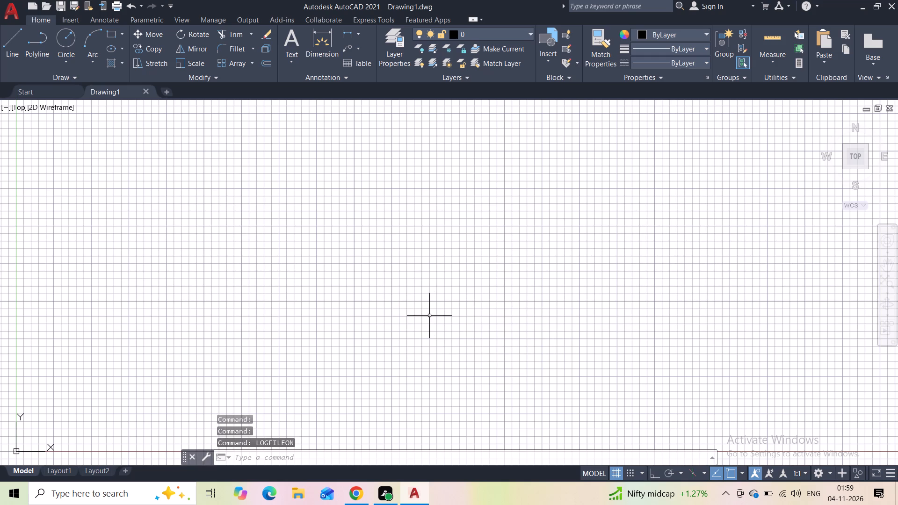
# Set the model space limits with lower left corner 0,0 and upper right corner 297,210.
pyautogui.write('lim')
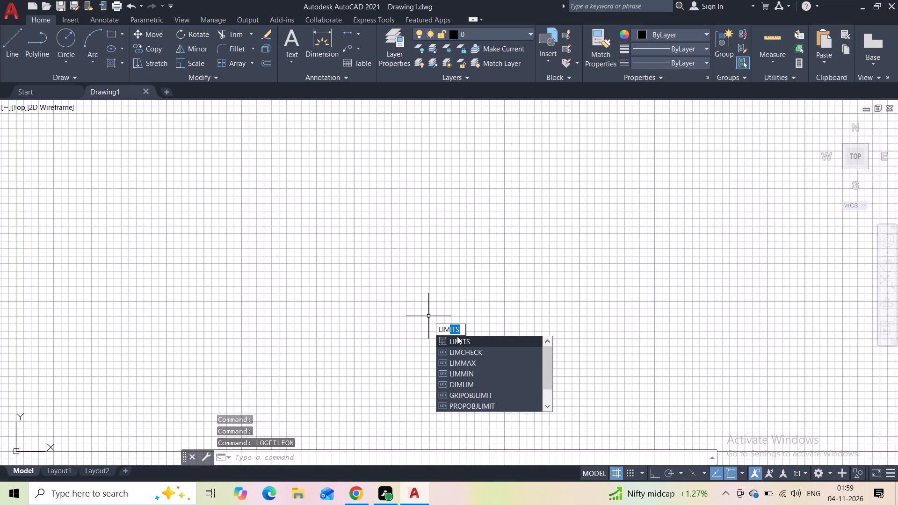
pyautogui.click(456, 337)
pyautogui.write('0,')
pyautogui.press('0')
pyautogui.press('Return')
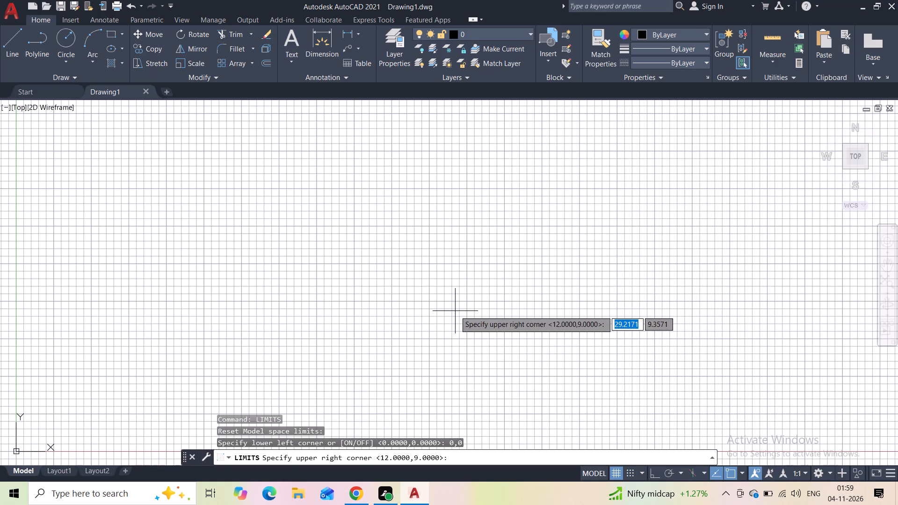
pyautogui.write('297,210')
pyautogui.press('Return')
pyautogui.press('z')
pyautogui.press('Return')
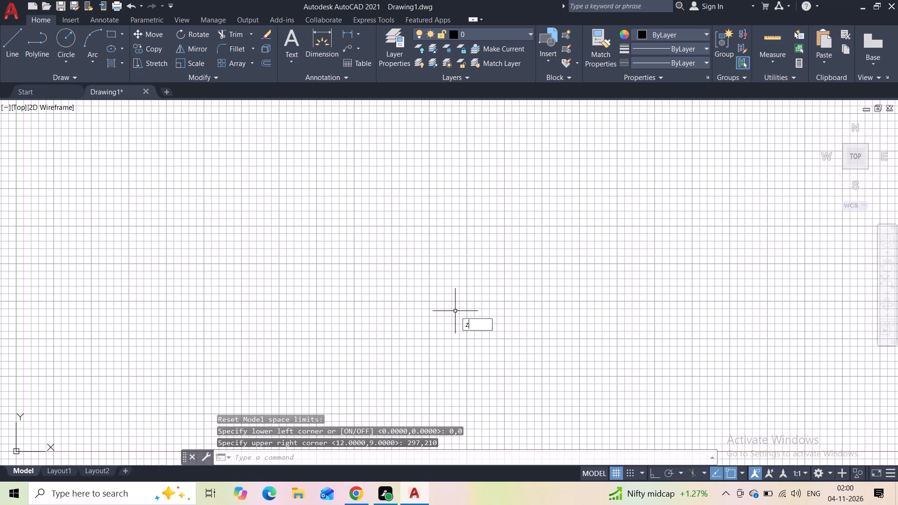
pyautogui.press('a')
pyautogui.press('Return')
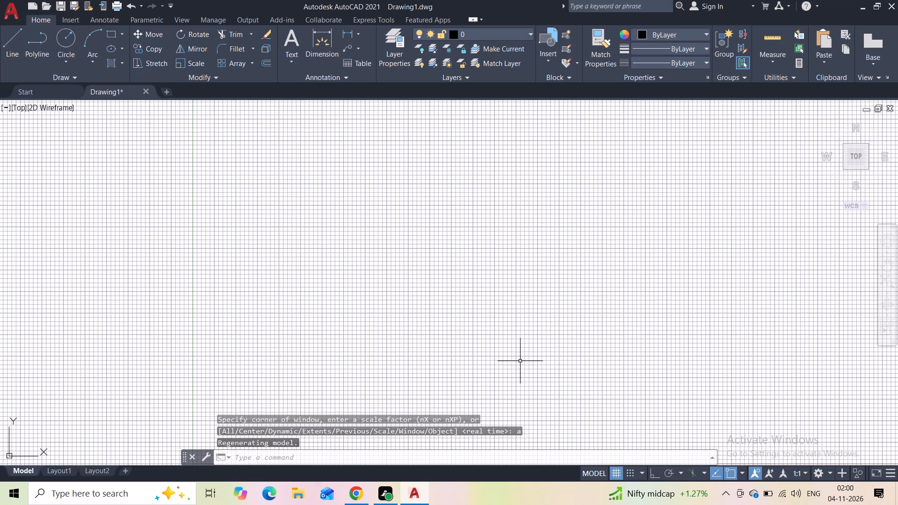
# Turn the grid display off and Ortho mode on.
pyautogui.click(615, 469)
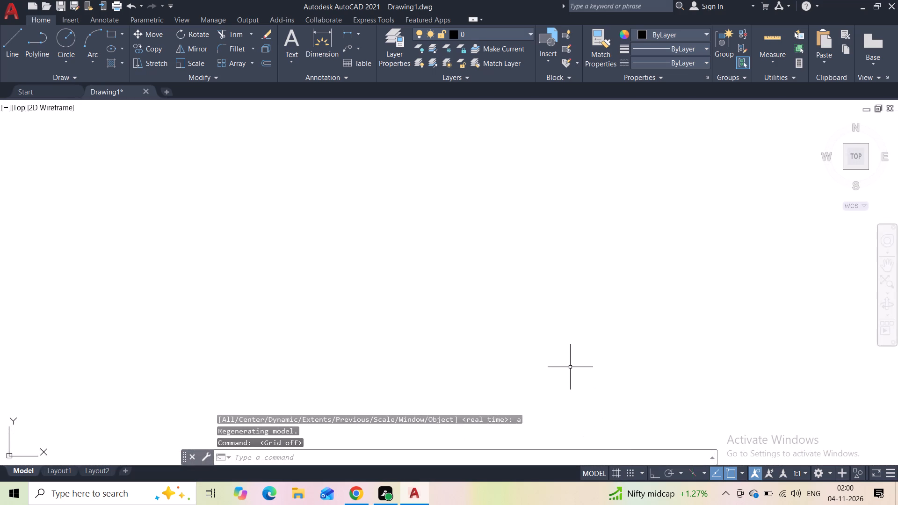
pyautogui.press('F8')
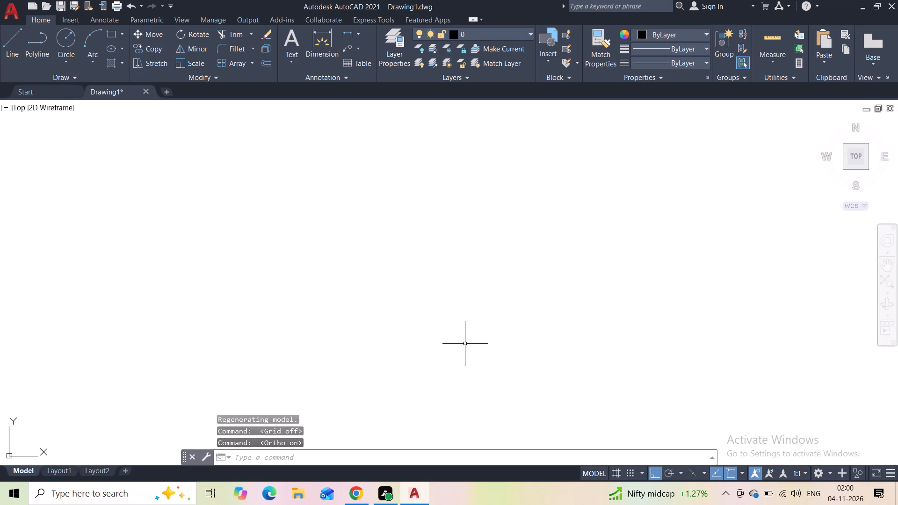
# Set the drawing units' length type to Architectural.
pyautogui.write('un')
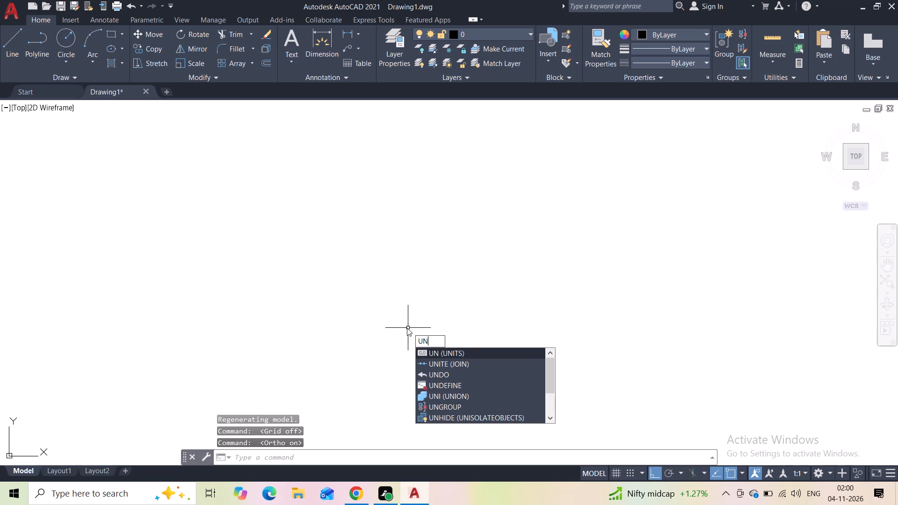
pyautogui.click(427, 348)
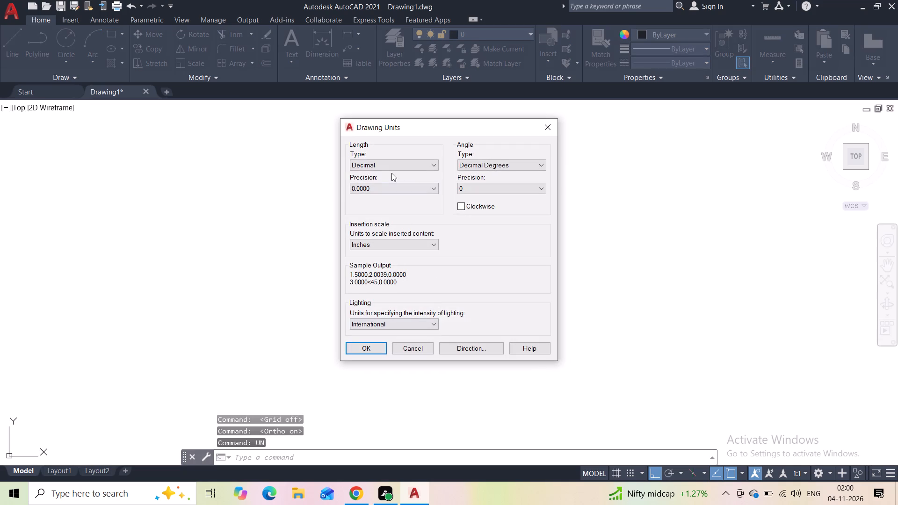
pyautogui.click(391, 164)
pyautogui.click(386, 173)
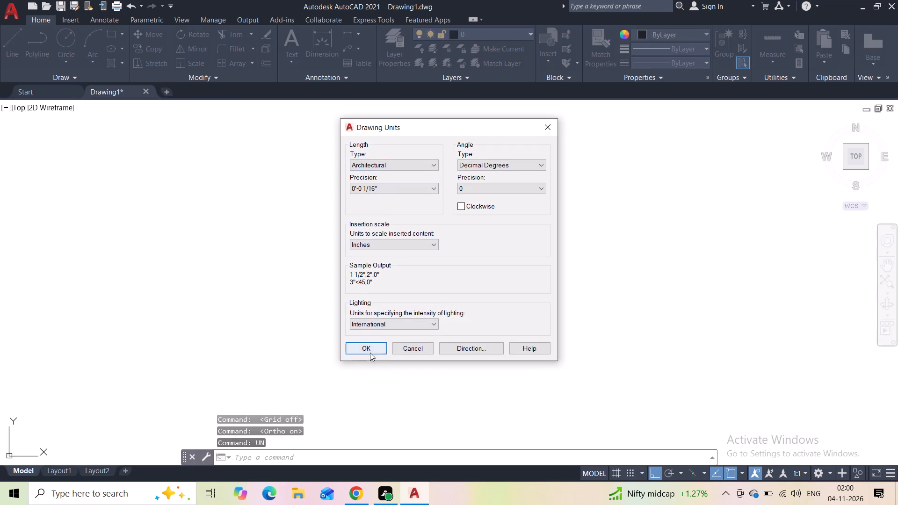
pyautogui.click(370, 350)
# Draw a stepped line: about 19'-8" horizontal, a rising slope about 4'-8" long with Ortho off, and a longer horizontal segment at the higher level.
pyautogui.click(9, 52)
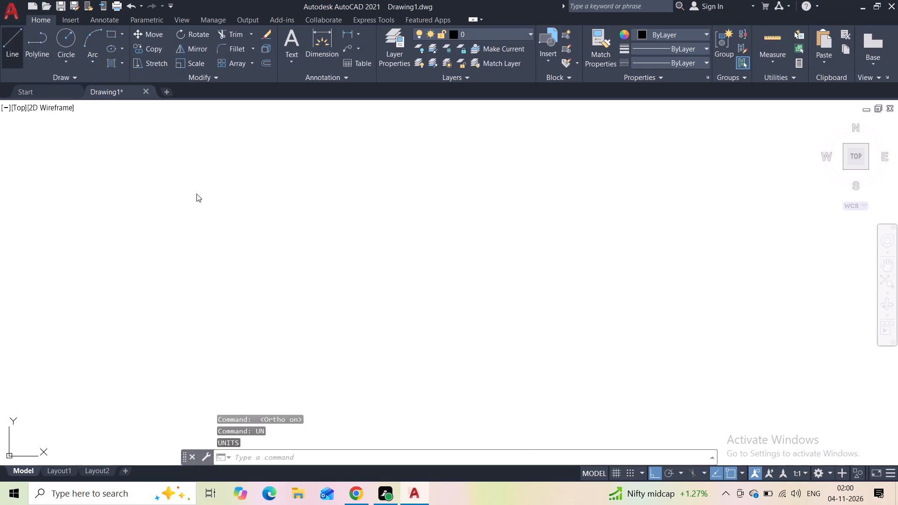
pyautogui.click(309, 244)
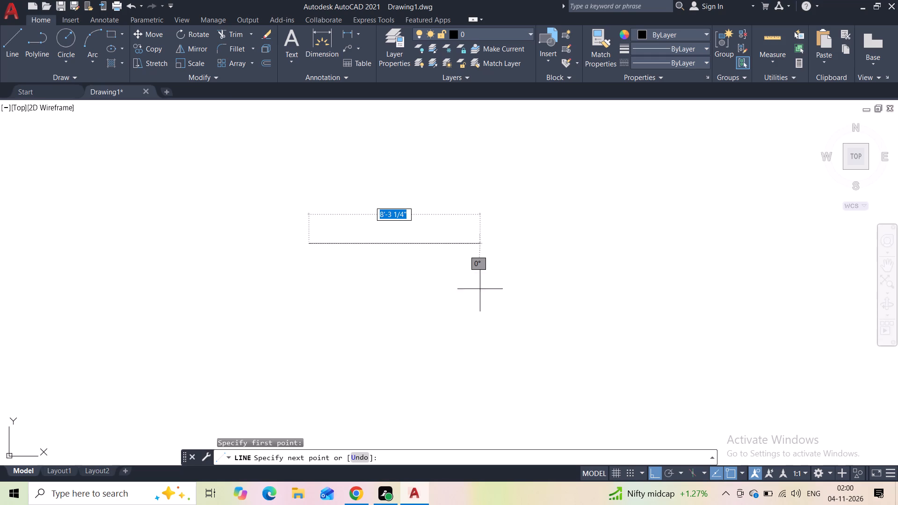
pyautogui.scroll(-1, 483, 298)
pyautogui.moveTo(480, 297); pyautogui.dragTo(397, 324, button='middle')
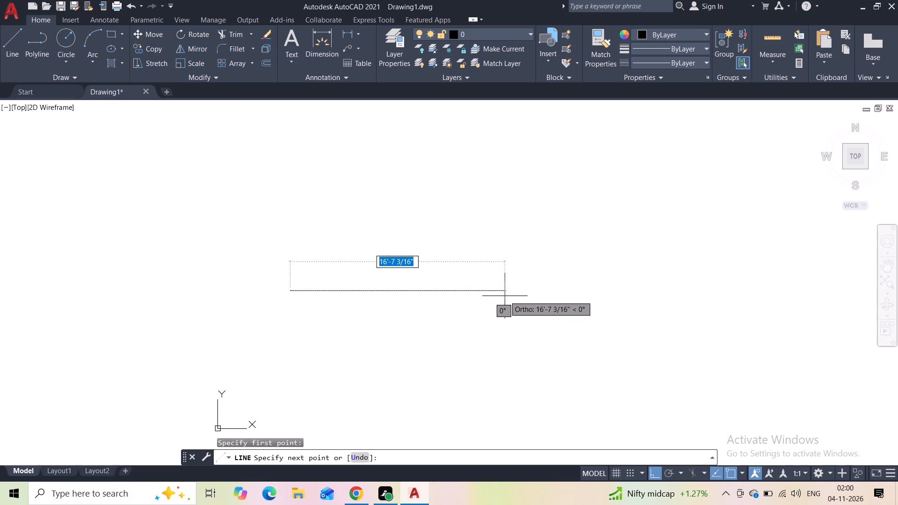
pyautogui.click(544, 296)
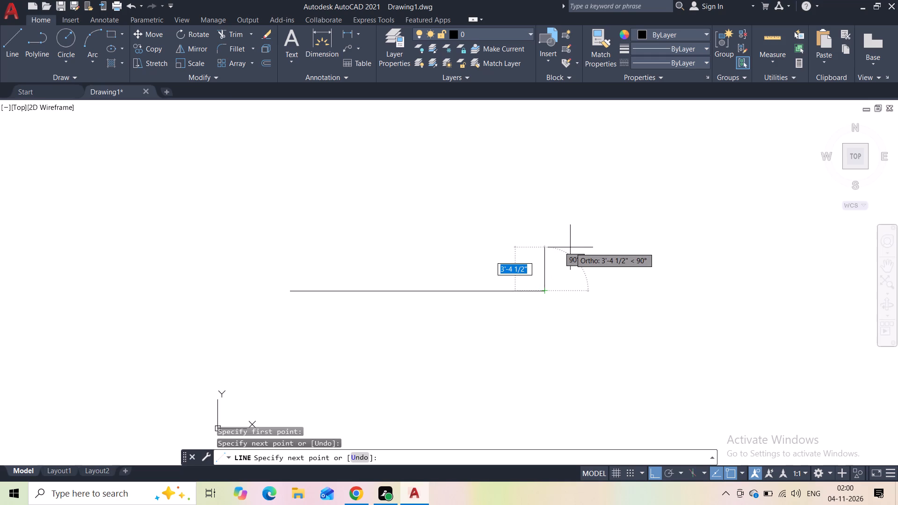
pyautogui.press('F8')
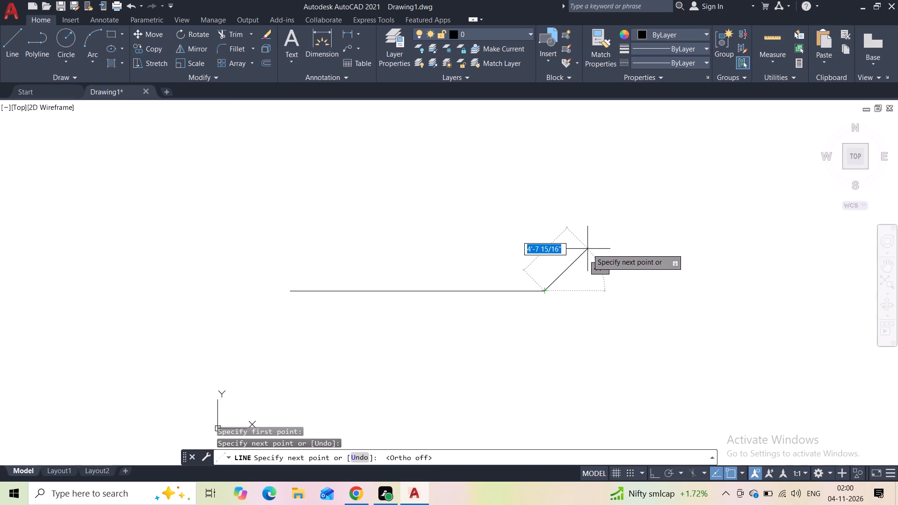
pyautogui.click(587, 249)
pyautogui.moveTo(669, 252); pyautogui.dragTo(670, 253, button='middle')
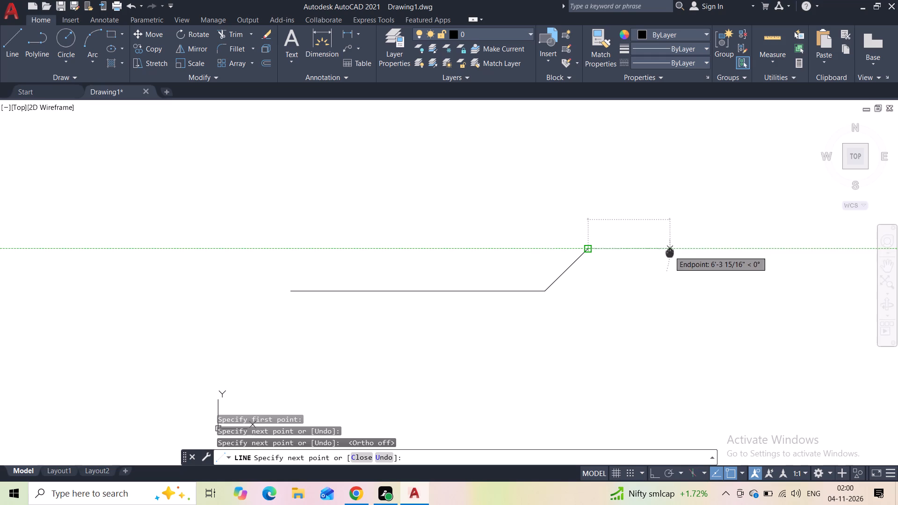
pyautogui.moveTo(670, 253); pyautogui.dragTo(320, 297, button='middle')
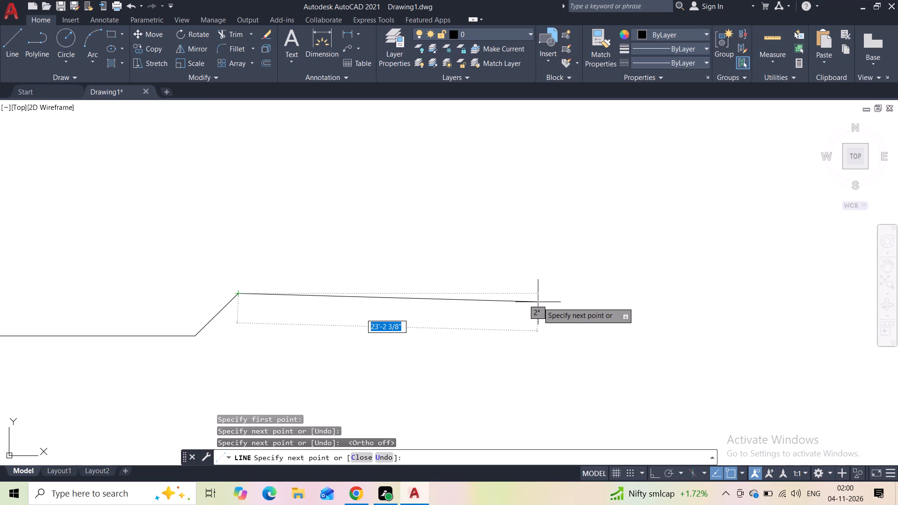
pyautogui.click(645, 294)
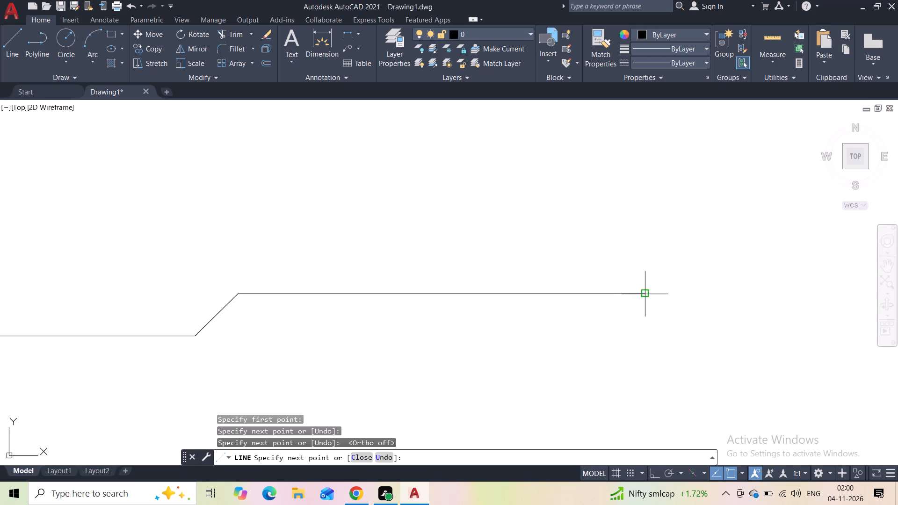
pyautogui.press('Escape')
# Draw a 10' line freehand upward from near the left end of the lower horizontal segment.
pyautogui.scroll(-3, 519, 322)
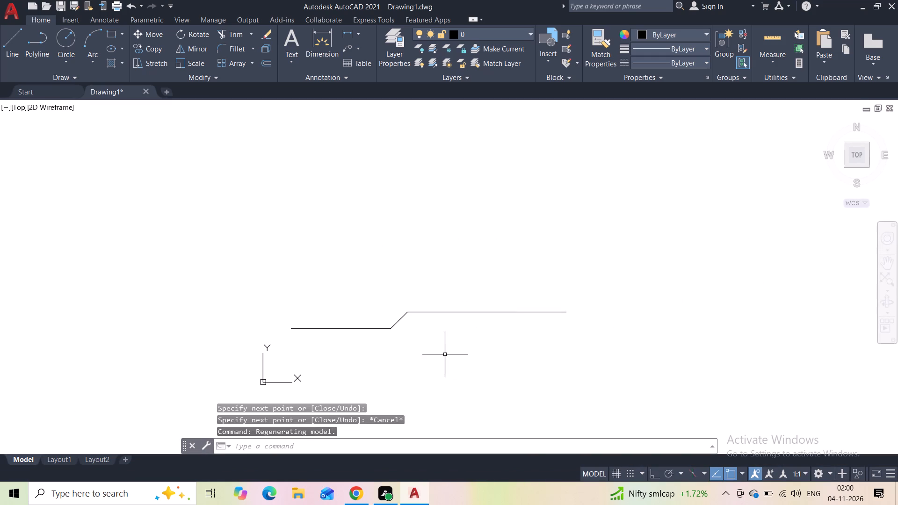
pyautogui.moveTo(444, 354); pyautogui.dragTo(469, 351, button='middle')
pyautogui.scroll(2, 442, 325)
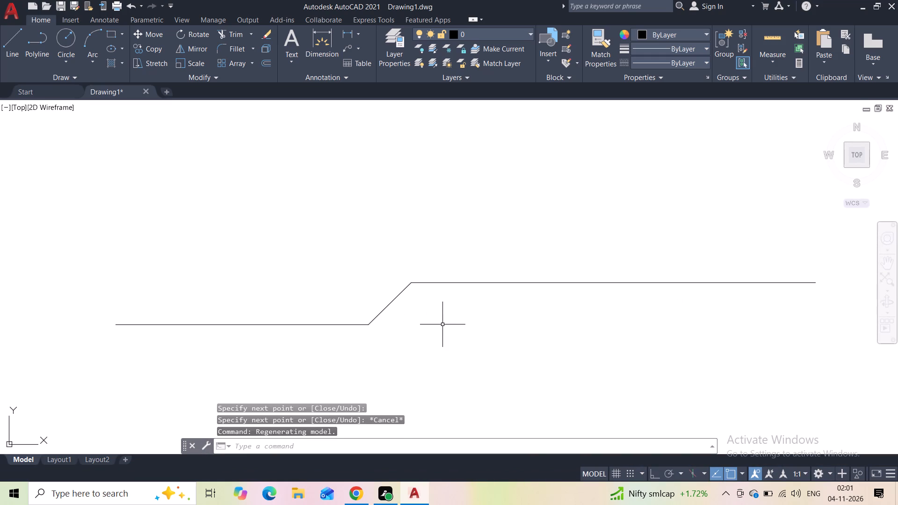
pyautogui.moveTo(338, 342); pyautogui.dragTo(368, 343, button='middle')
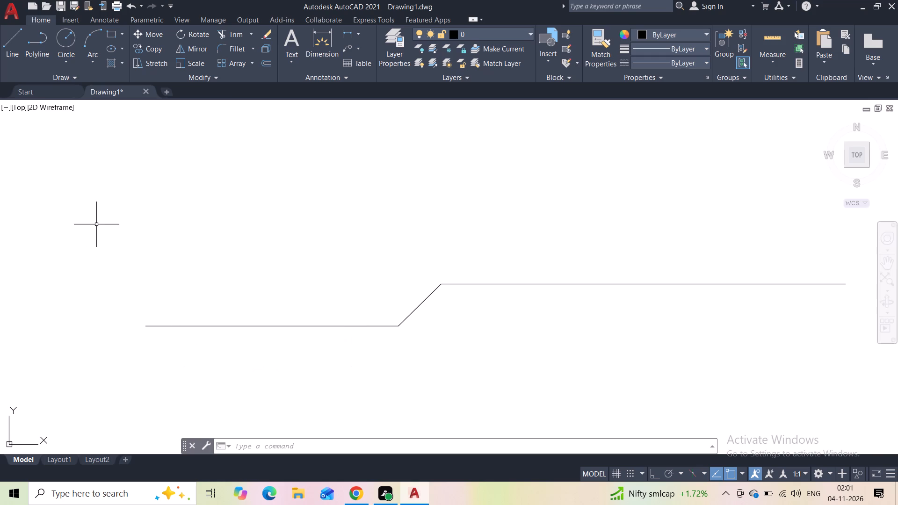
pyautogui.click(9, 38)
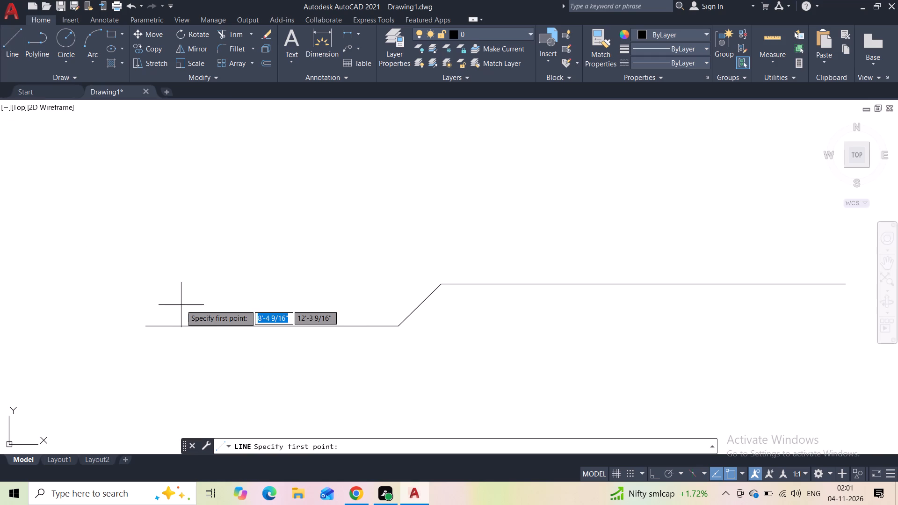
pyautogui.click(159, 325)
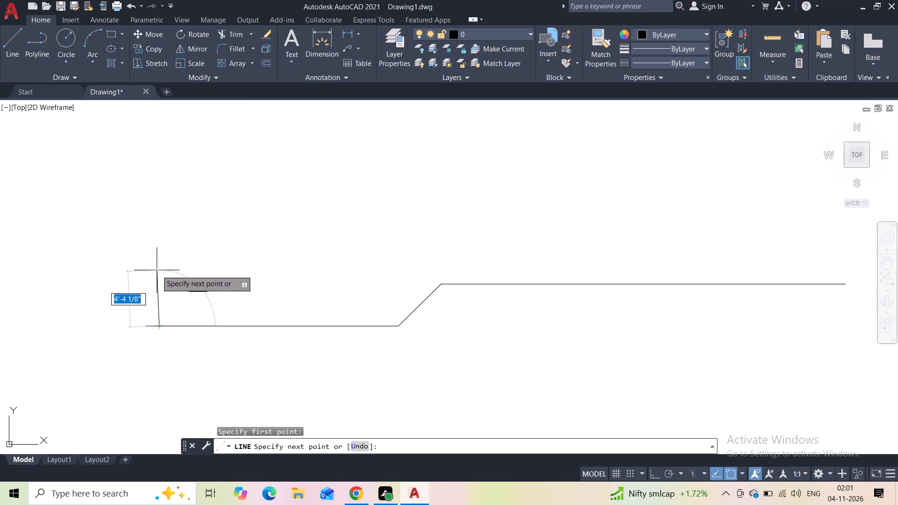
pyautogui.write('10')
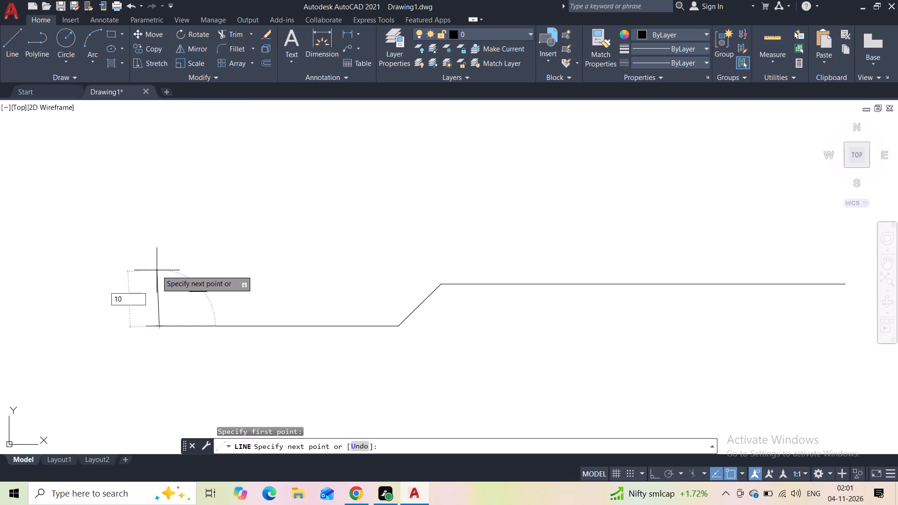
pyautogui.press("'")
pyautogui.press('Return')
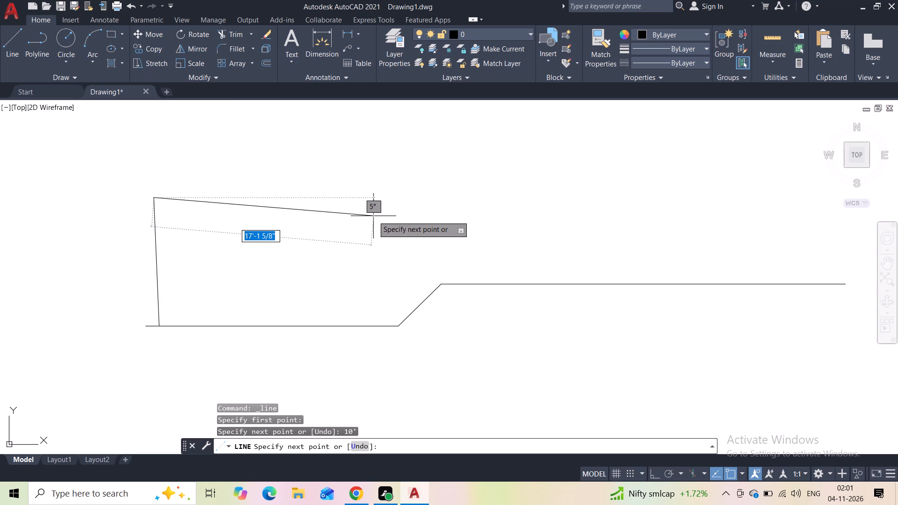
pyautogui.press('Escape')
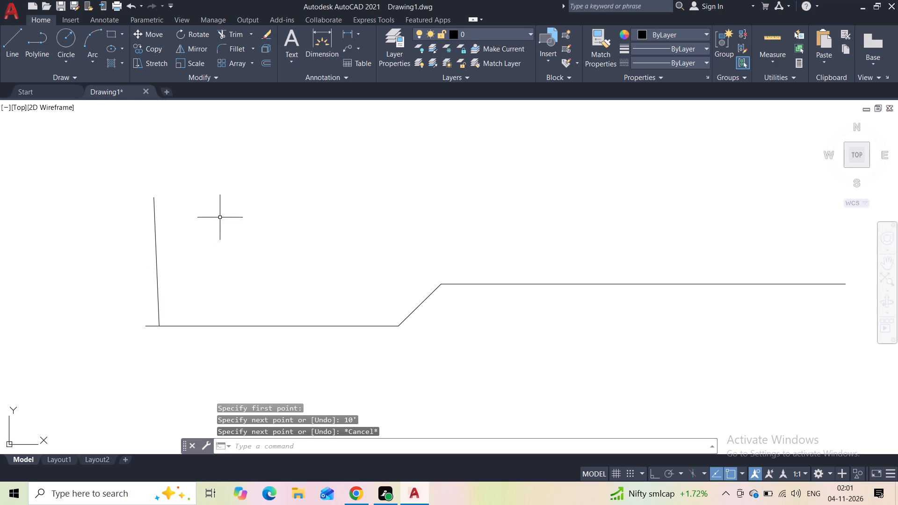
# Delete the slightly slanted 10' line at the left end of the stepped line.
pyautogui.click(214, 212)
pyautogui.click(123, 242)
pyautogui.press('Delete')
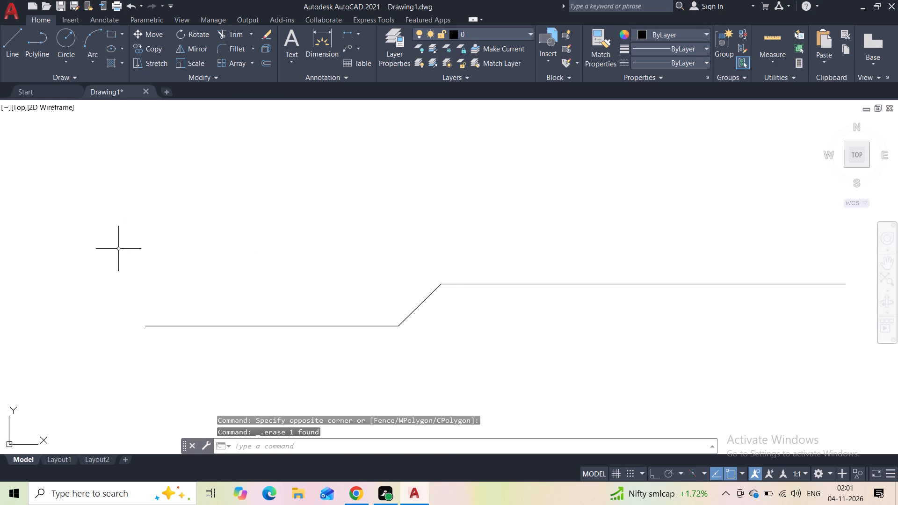
# With Ortho on, draw a 10' vertical line upward from near the left end of the lower horizontal segment.
pyautogui.click(15, 53)
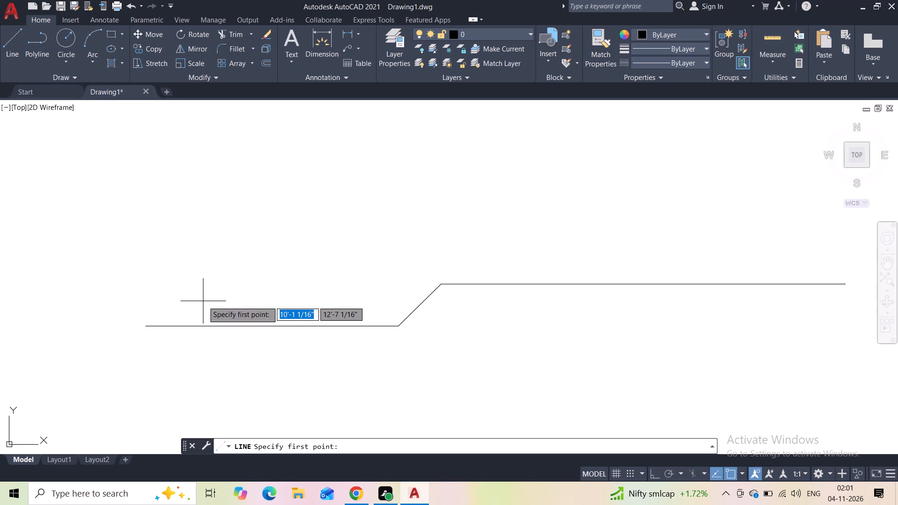
pyautogui.press('F10')
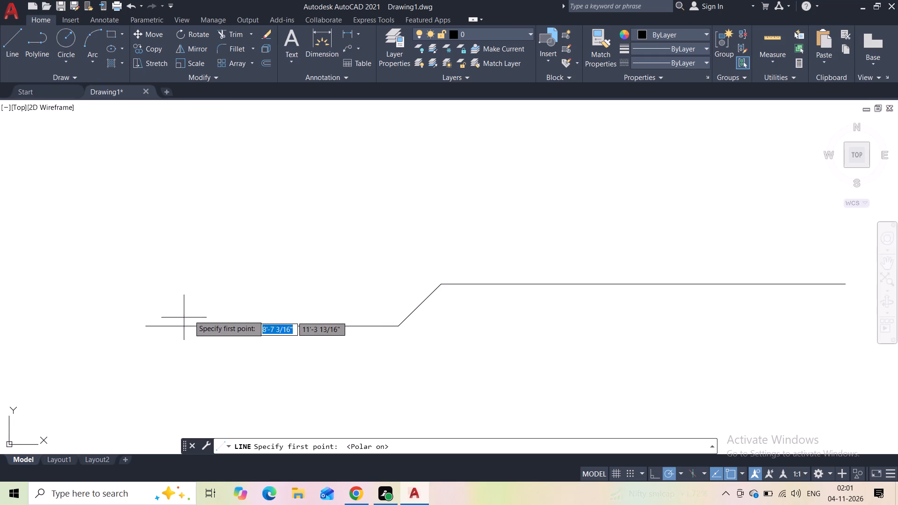
pyautogui.press('F10')
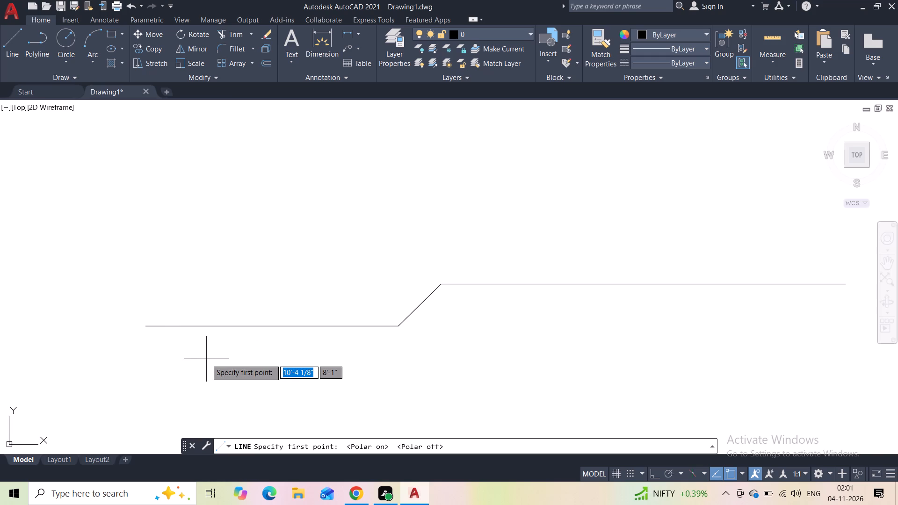
pyautogui.press('F8')
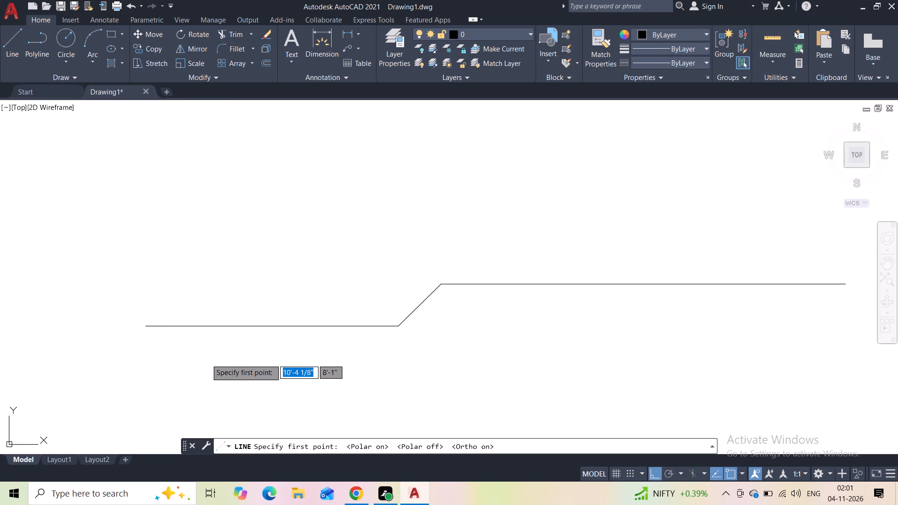
pyautogui.click(164, 327)
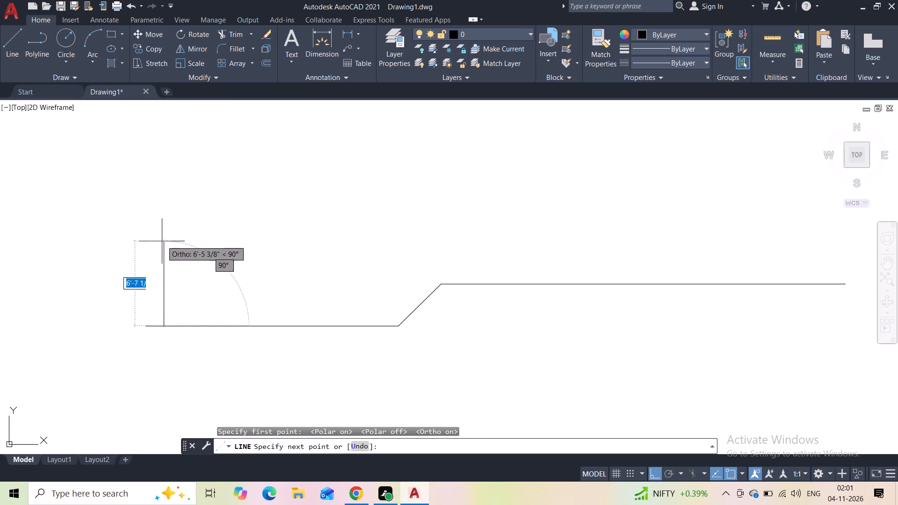
pyautogui.write('10')
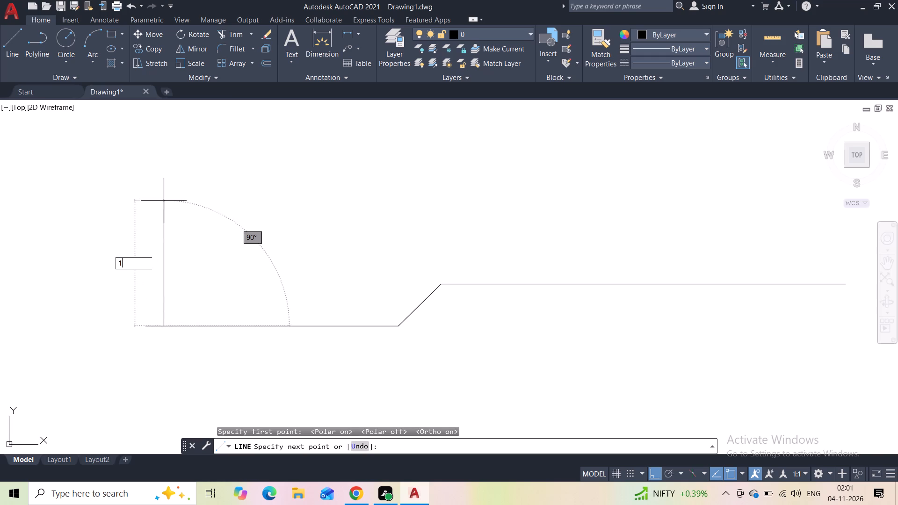
pyautogui.press("'")
pyautogui.press('Return')
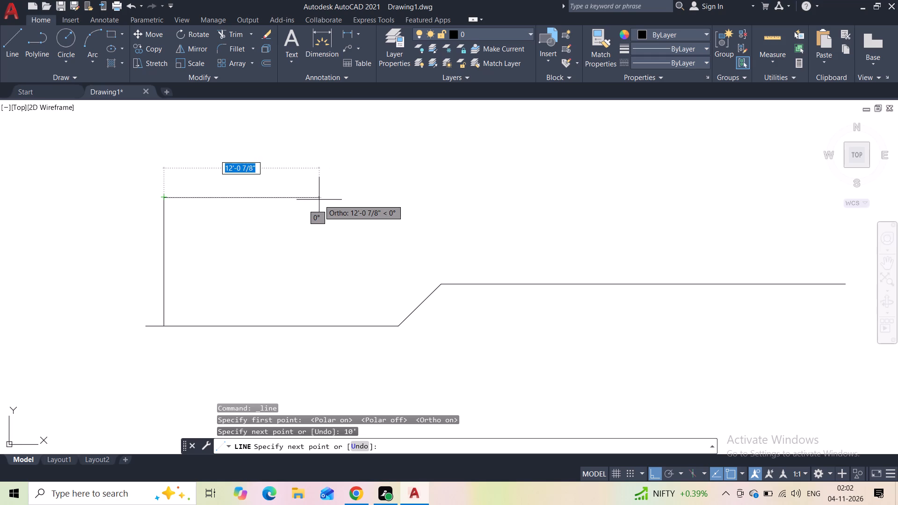
# Continue the line about 10'-3" horizontally right, about 5'-4" down, slightly further down, and a short distance right toward the slope.
pyautogui.click(296, 201)
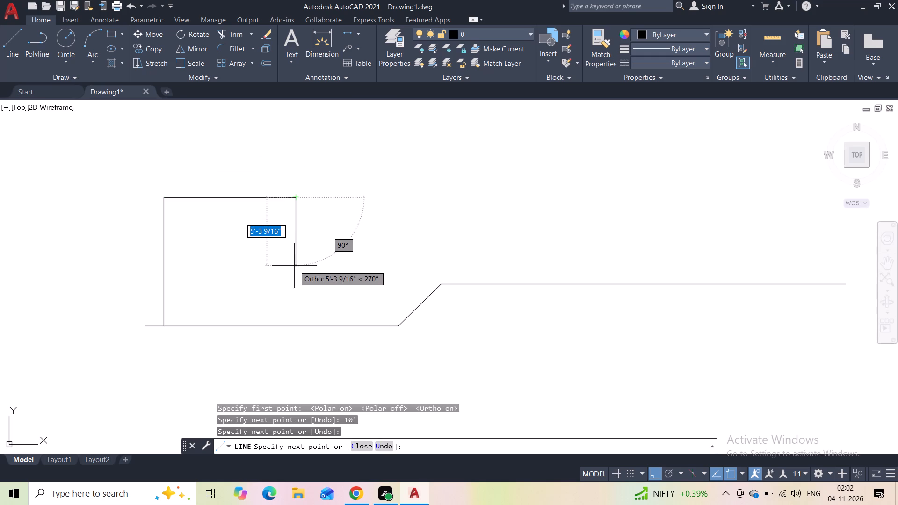
pyautogui.click(294, 266)
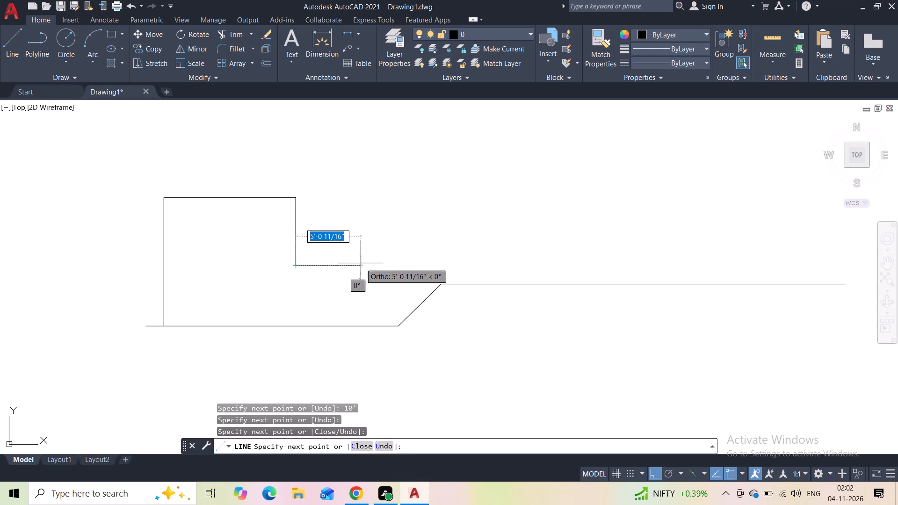
pyautogui.click(301, 278)
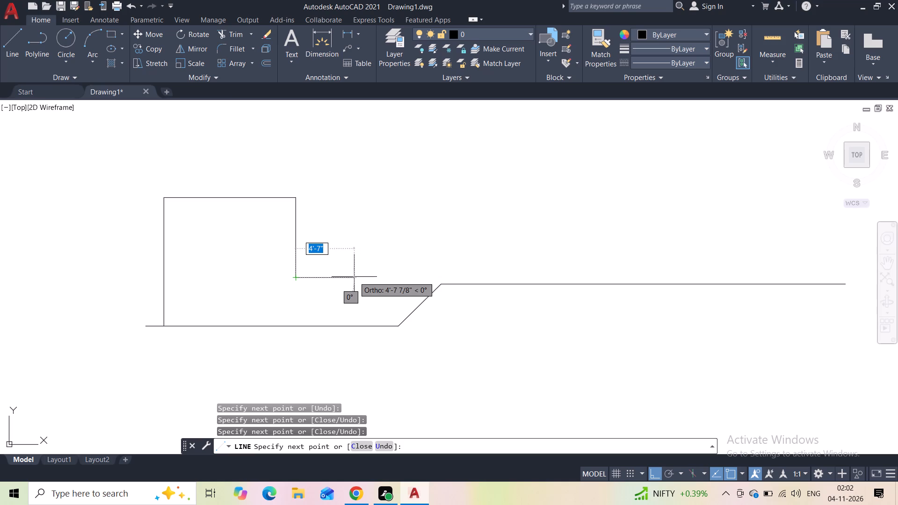
pyautogui.click(348, 277)
pyautogui.press('Escape')
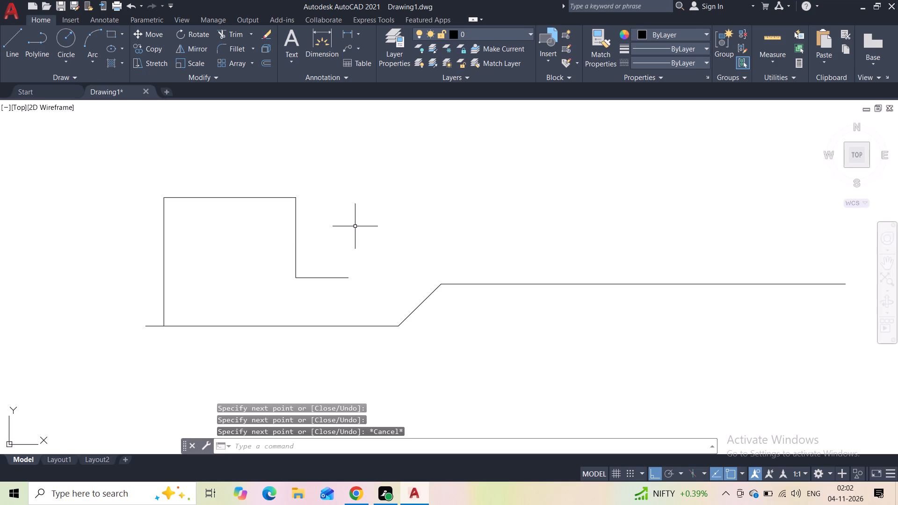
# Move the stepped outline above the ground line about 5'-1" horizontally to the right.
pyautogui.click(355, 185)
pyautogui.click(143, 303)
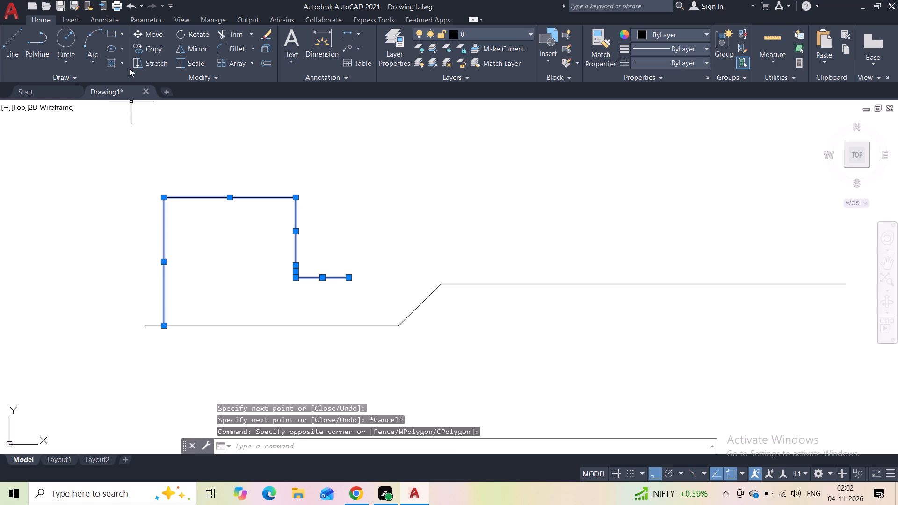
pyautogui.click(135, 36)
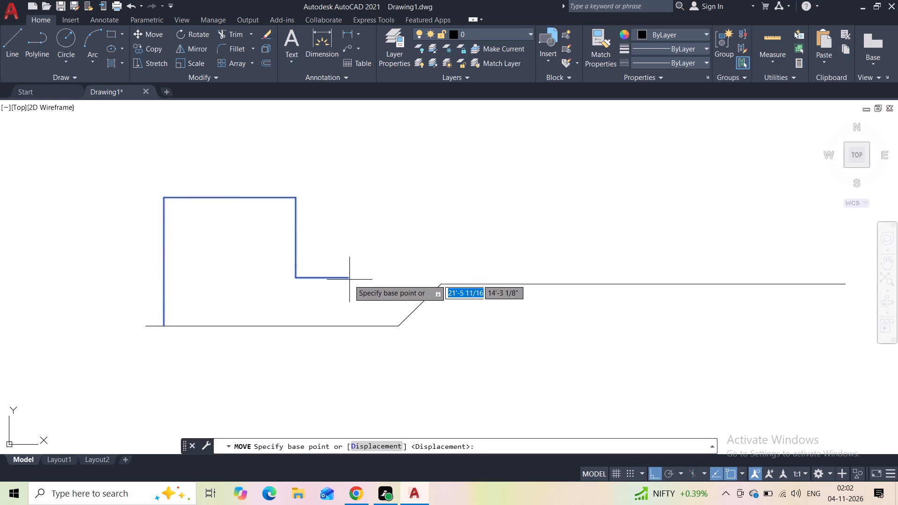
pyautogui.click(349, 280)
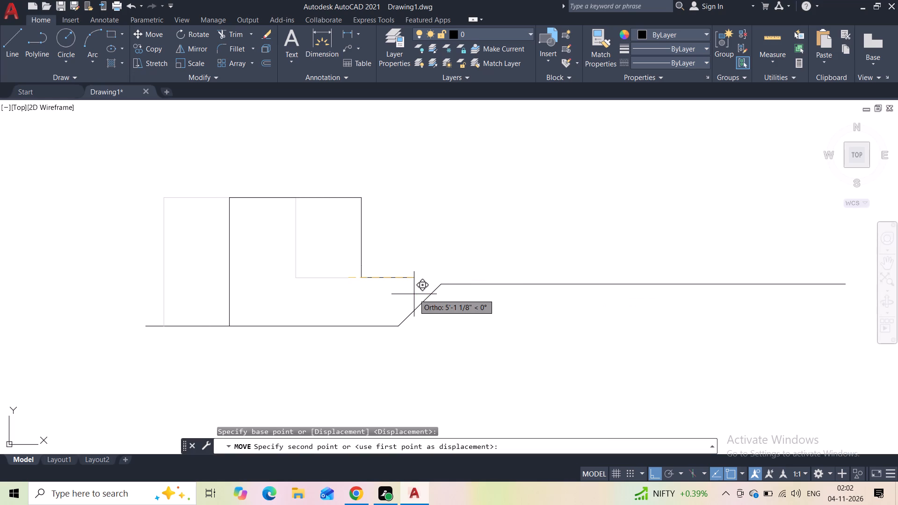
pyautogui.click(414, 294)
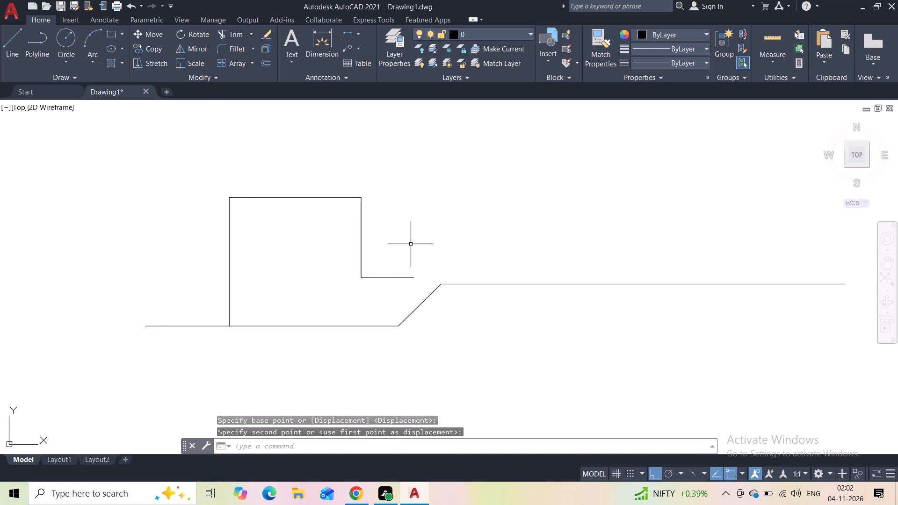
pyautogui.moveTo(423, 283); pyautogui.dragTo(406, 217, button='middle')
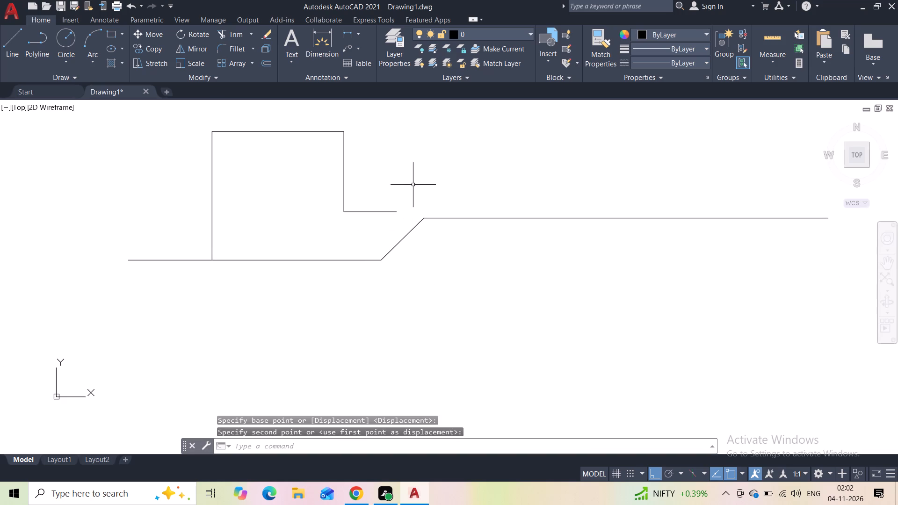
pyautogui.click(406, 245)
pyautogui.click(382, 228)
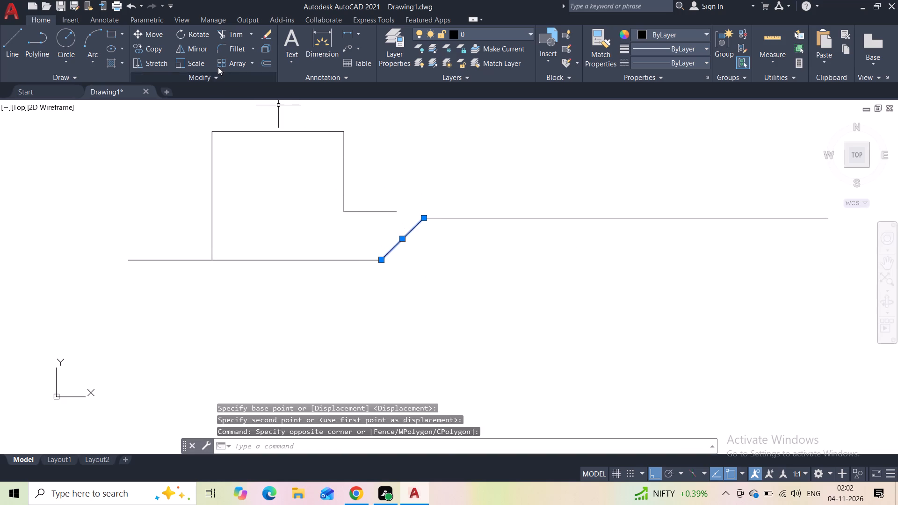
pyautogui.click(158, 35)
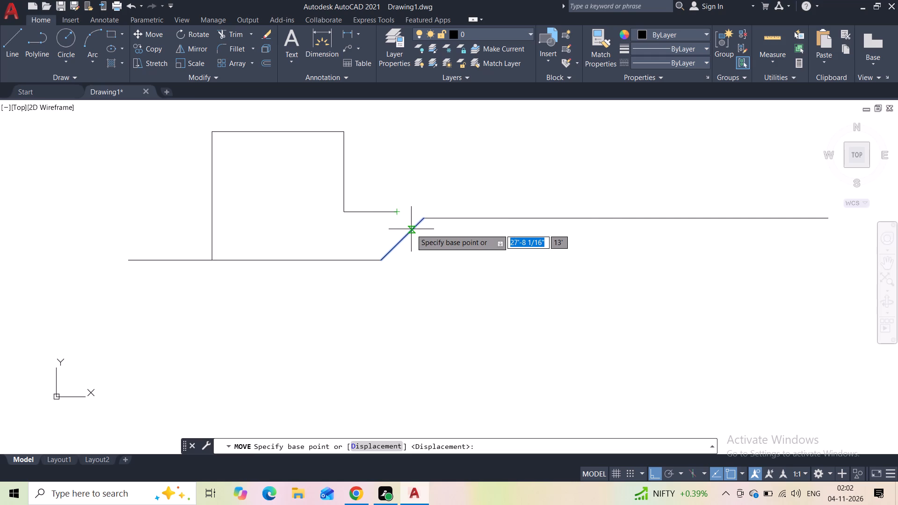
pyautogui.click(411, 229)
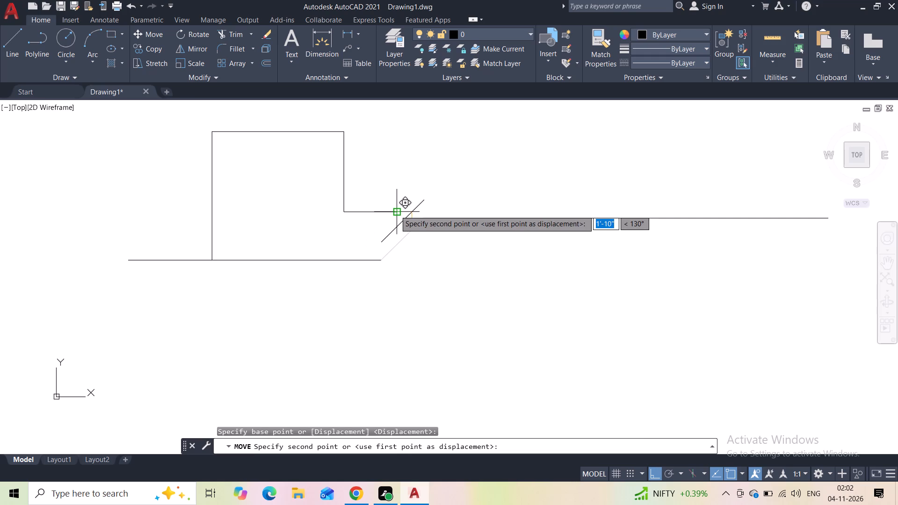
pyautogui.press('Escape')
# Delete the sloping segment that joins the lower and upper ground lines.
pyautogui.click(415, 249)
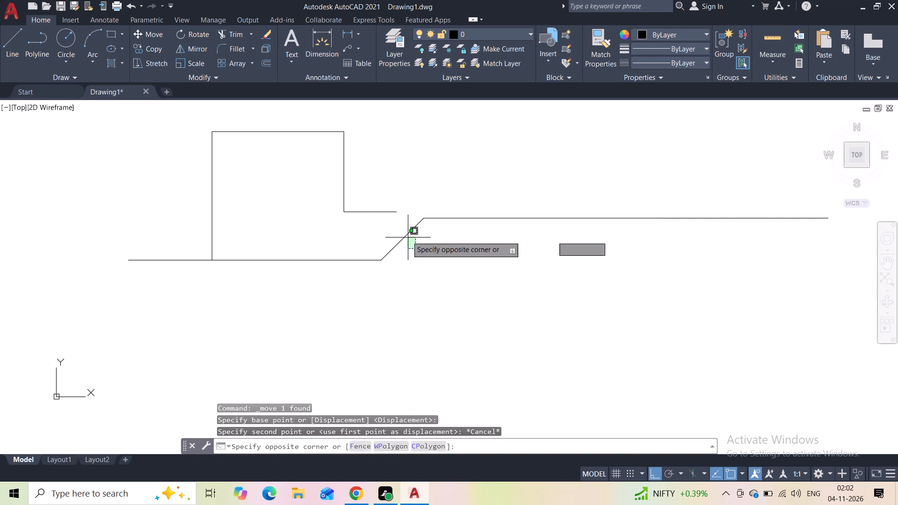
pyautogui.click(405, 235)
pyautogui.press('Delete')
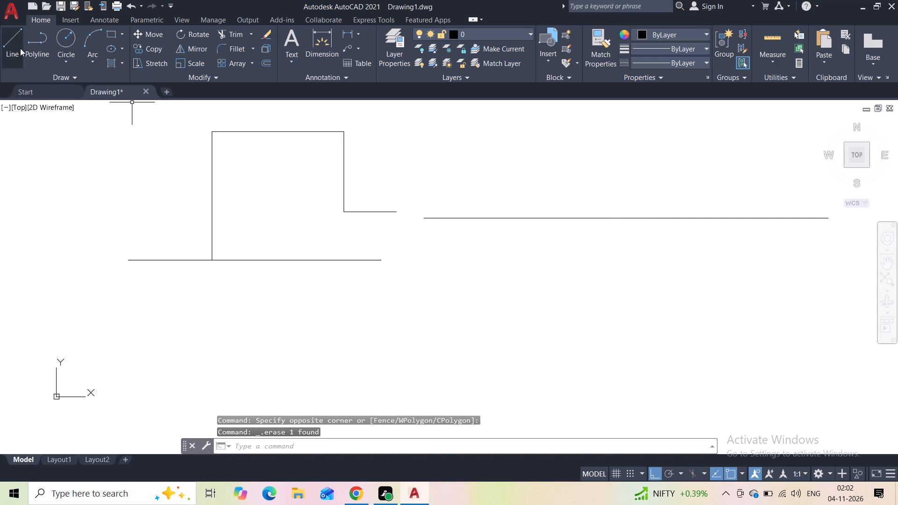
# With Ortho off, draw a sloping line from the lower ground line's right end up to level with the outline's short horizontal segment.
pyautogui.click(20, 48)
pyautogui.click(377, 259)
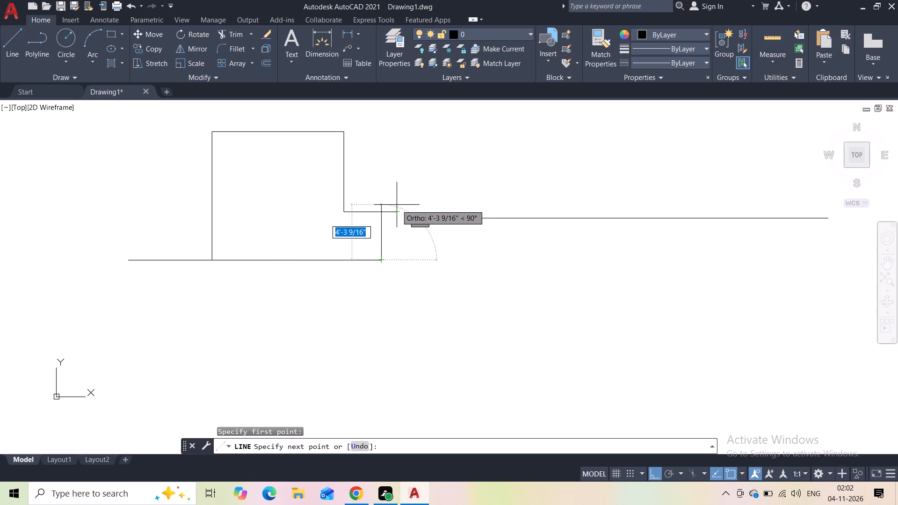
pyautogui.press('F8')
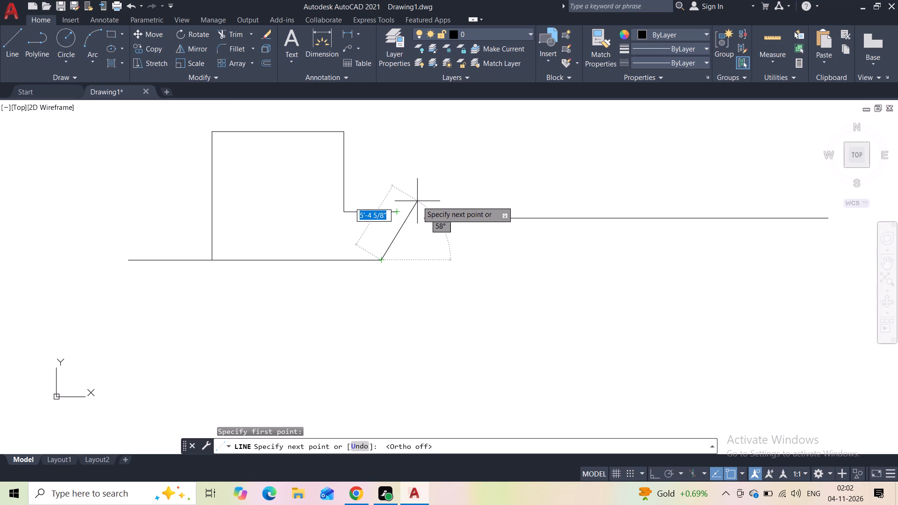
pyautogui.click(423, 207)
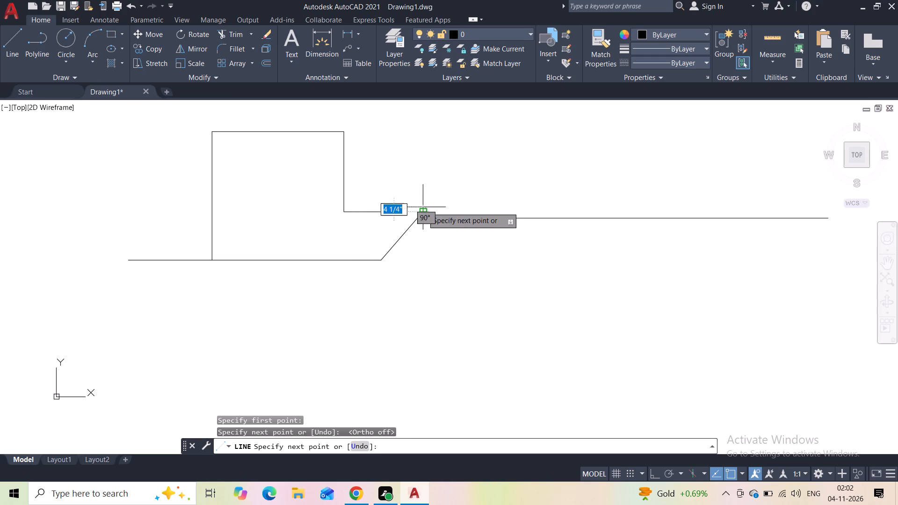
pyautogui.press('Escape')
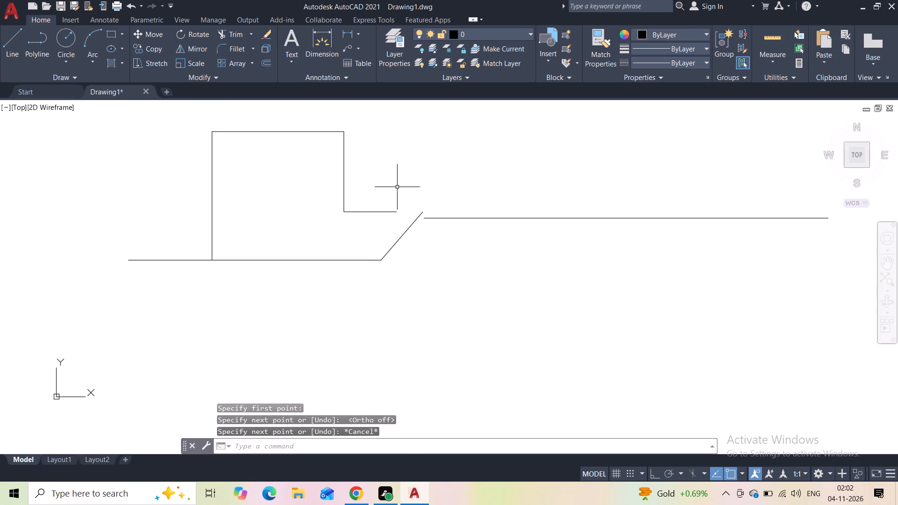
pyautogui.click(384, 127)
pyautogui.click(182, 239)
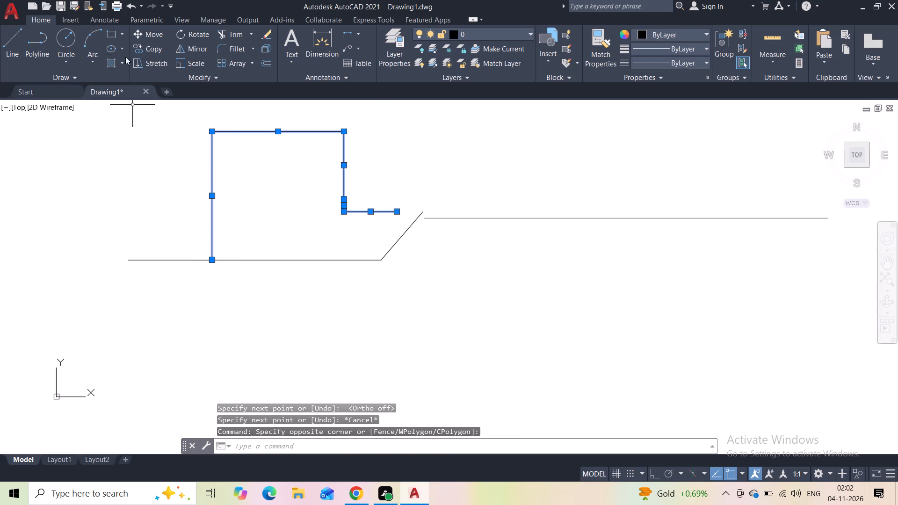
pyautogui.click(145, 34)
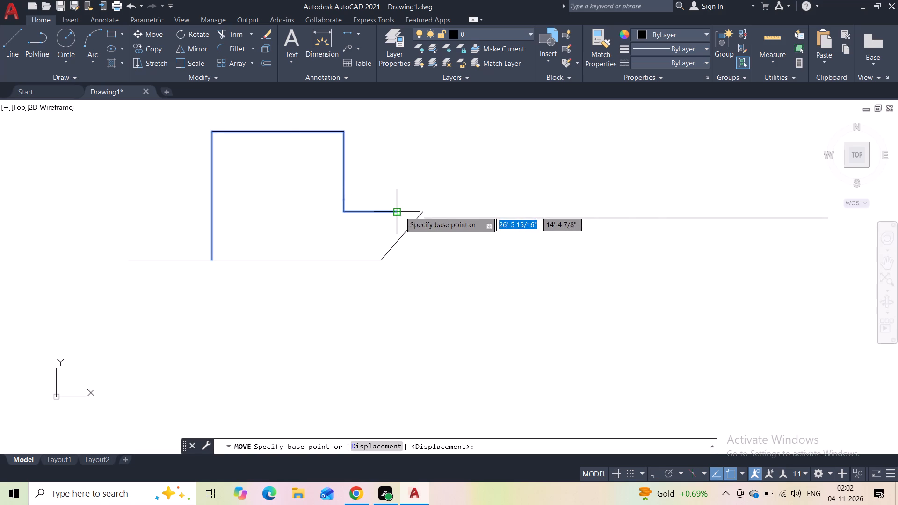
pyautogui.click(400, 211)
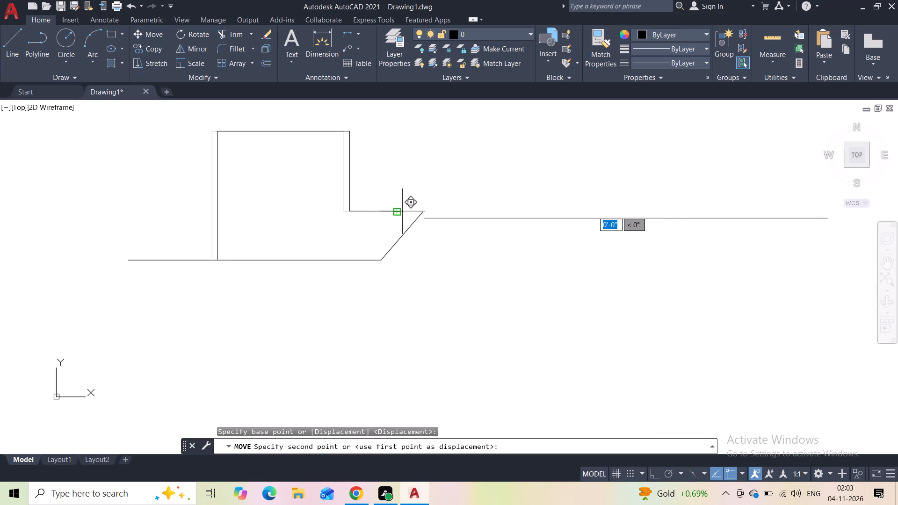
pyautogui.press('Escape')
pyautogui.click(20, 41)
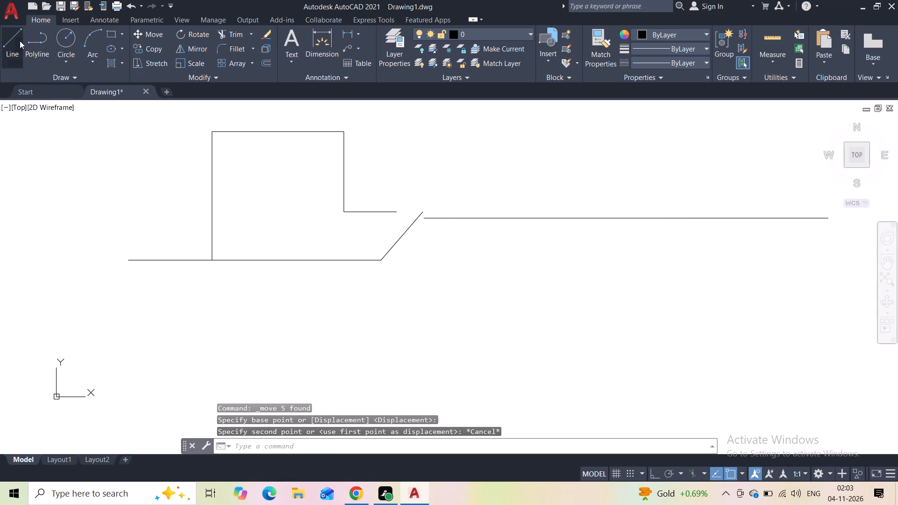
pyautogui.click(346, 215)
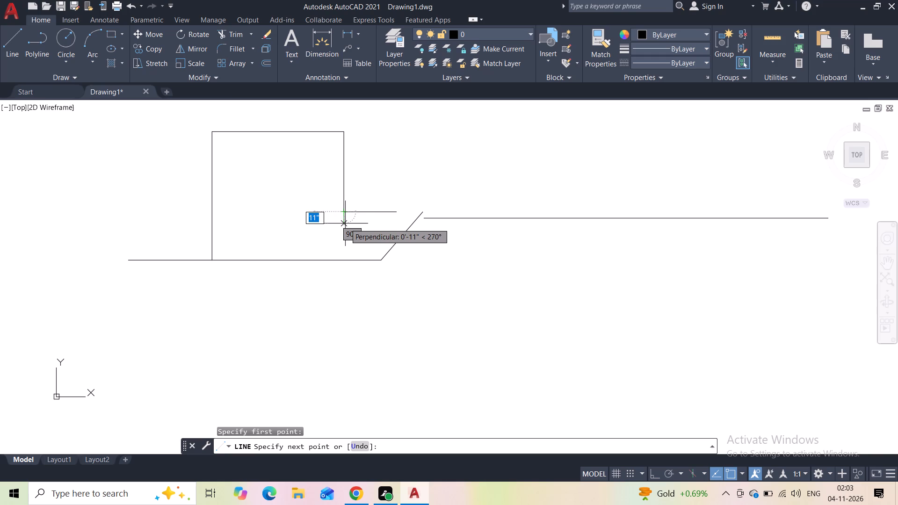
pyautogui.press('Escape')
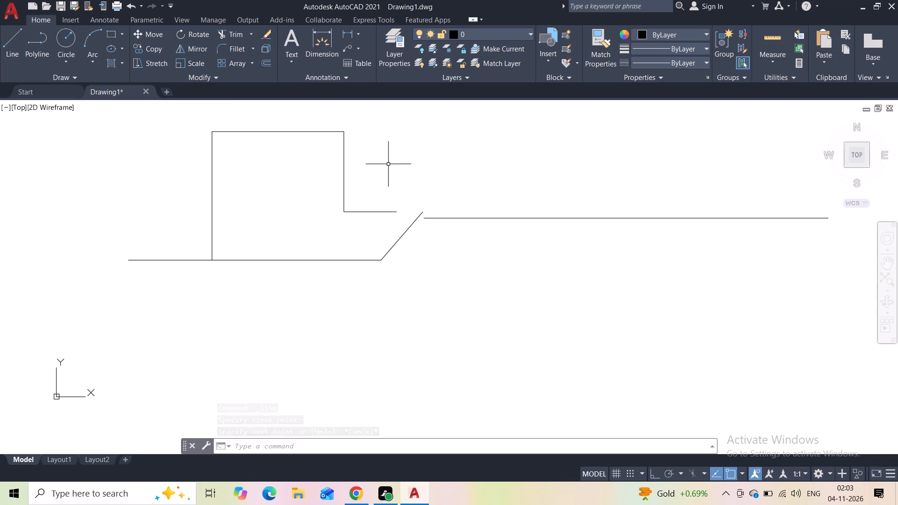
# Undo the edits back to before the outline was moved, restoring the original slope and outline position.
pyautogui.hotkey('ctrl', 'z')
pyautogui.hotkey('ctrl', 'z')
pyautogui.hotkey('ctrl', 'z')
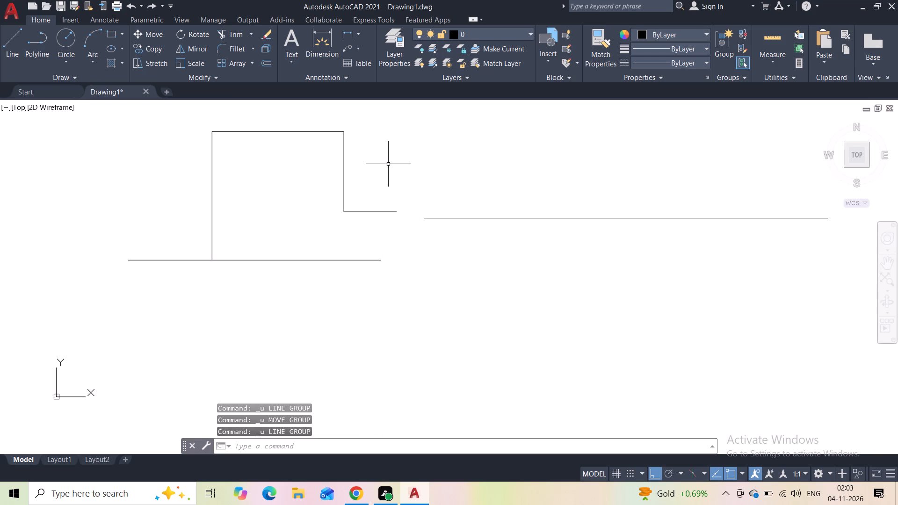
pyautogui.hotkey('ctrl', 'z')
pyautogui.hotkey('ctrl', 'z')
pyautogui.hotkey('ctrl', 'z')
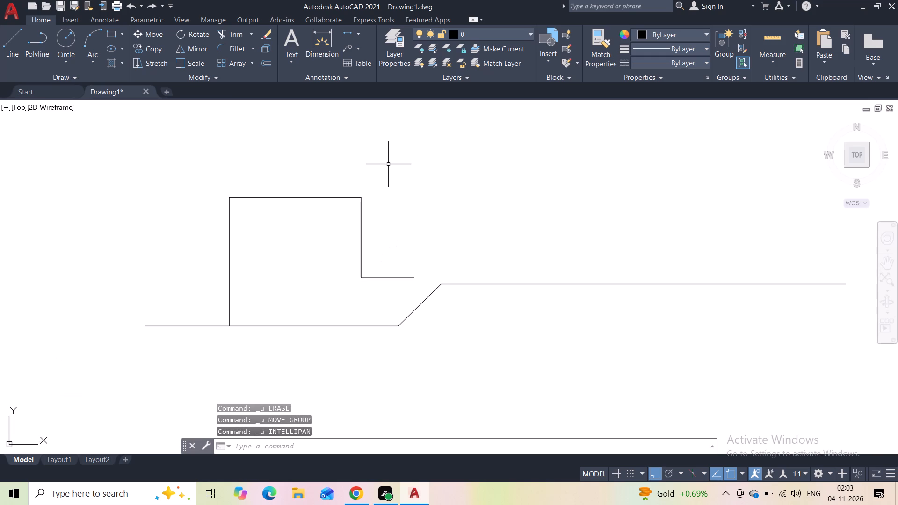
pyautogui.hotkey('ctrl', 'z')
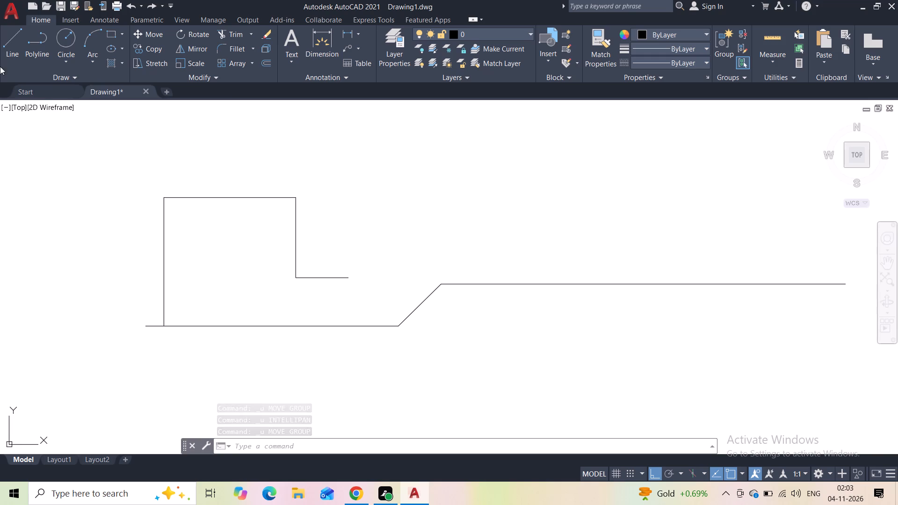
# Draw an outline from the slope's top end: up about 3'-6", left about 7'-2", and down to the lower ground line.
pyautogui.click(8, 38)
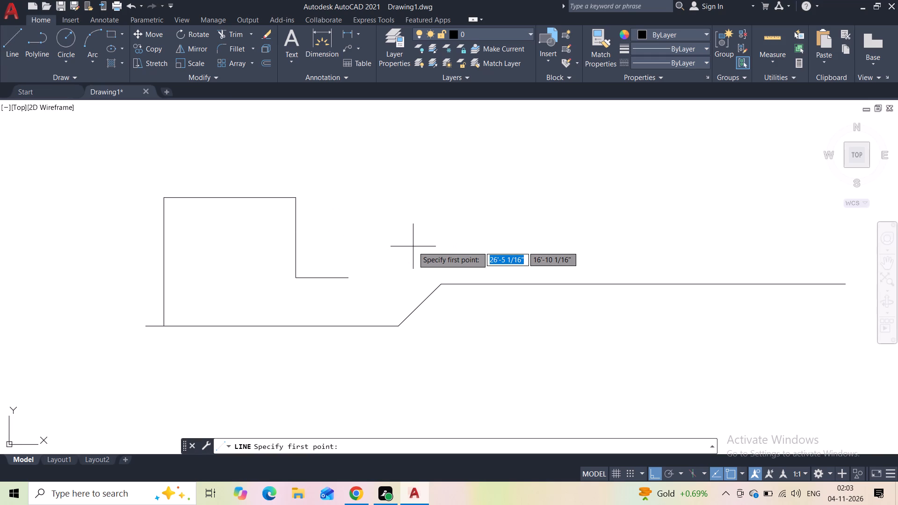
pyautogui.click(442, 285)
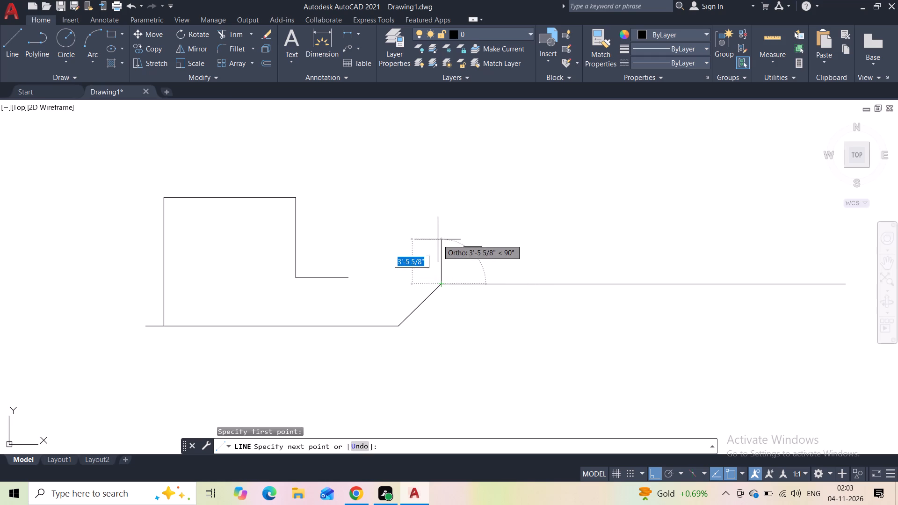
pyautogui.click(438, 239)
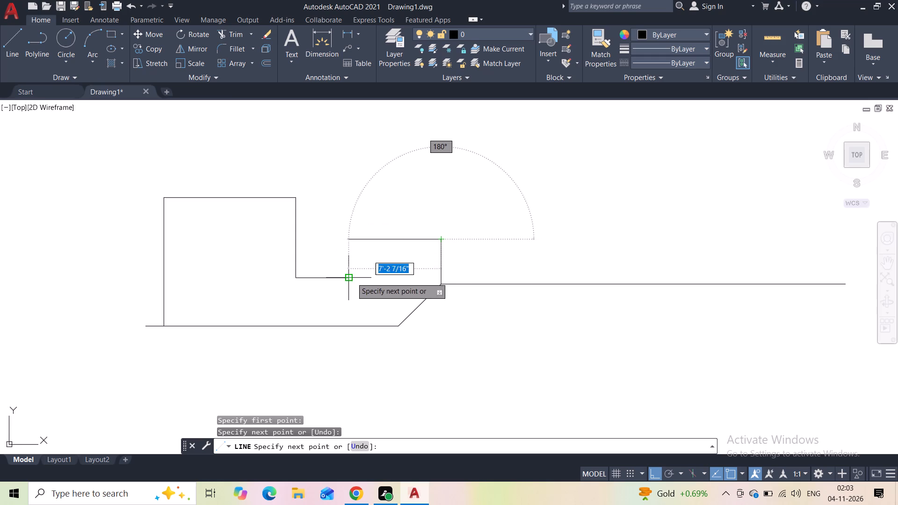
pyautogui.click(347, 240)
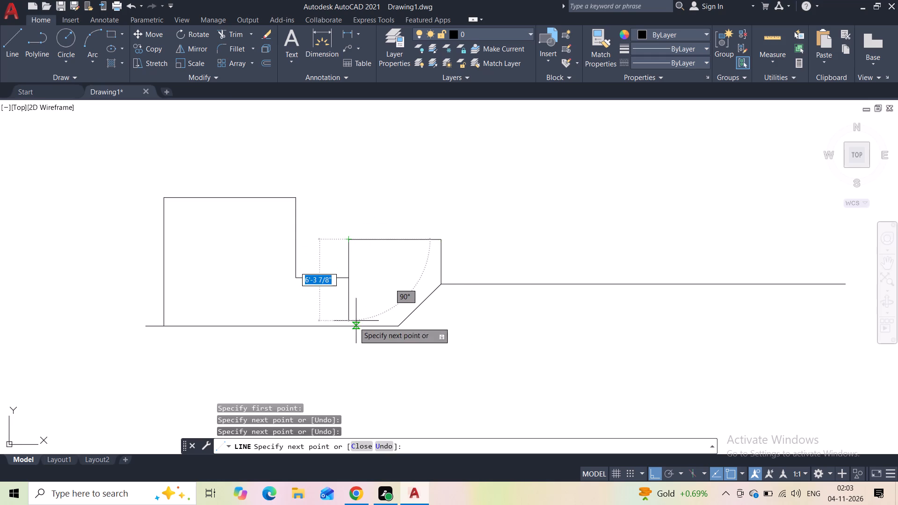
pyautogui.click(351, 325)
pyautogui.press('Escape')
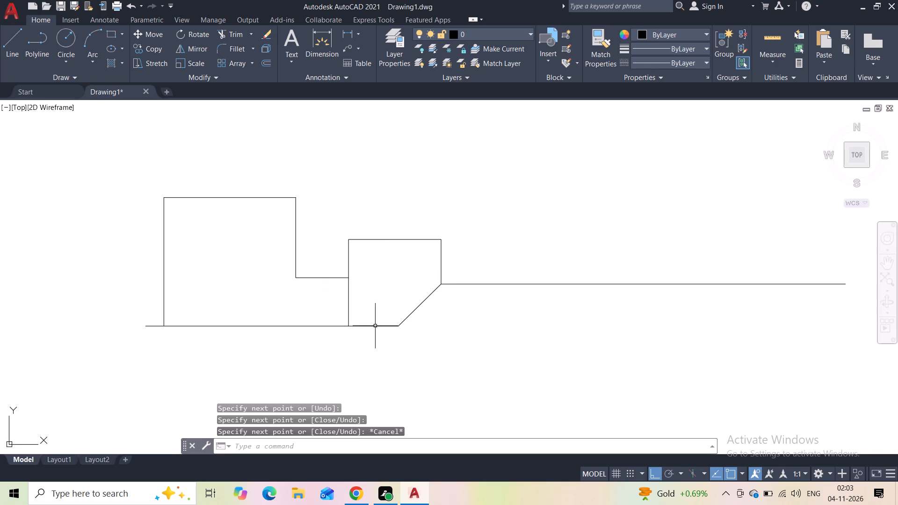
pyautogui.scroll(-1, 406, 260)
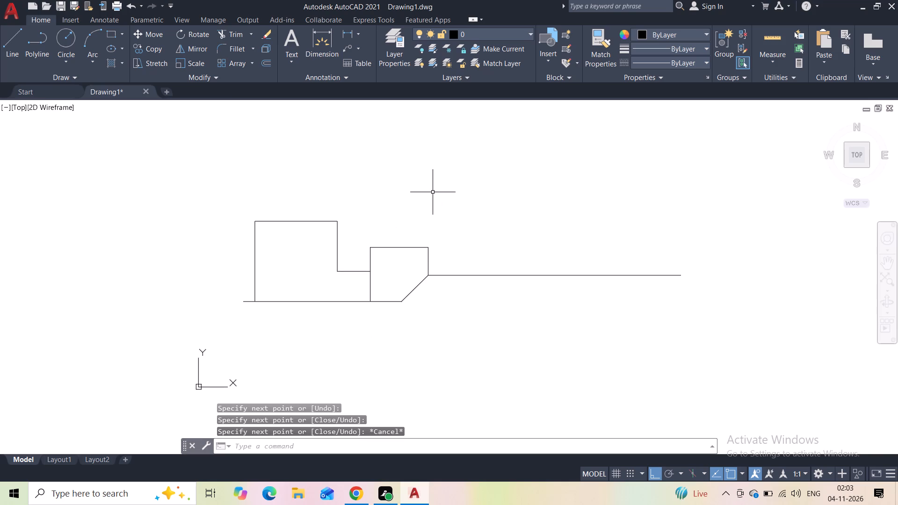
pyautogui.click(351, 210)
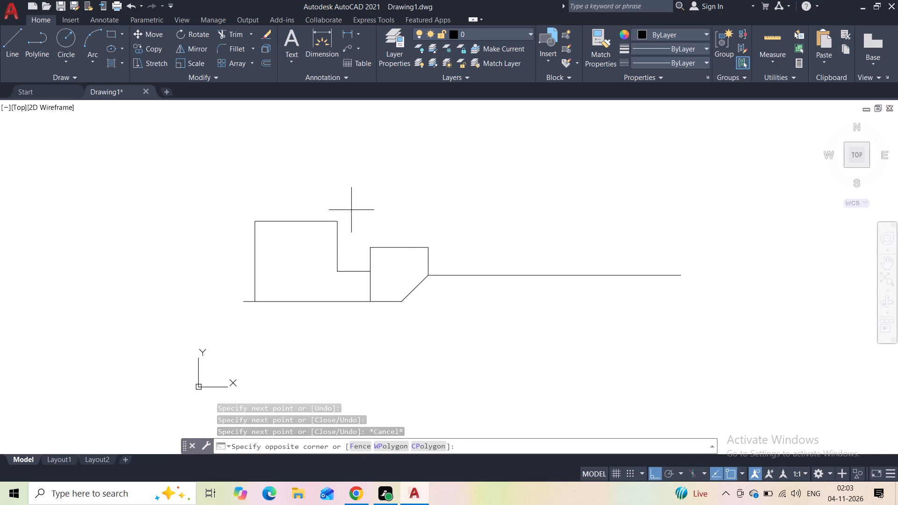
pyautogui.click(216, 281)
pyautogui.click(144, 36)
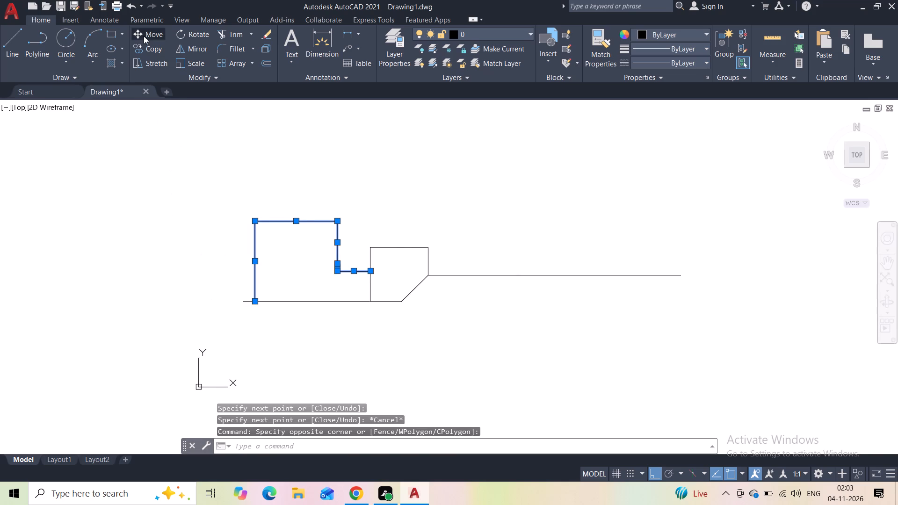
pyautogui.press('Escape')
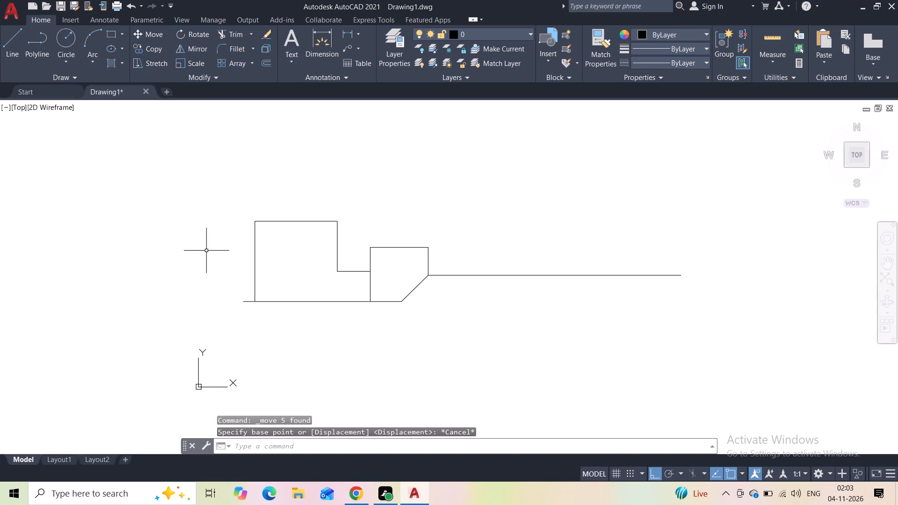
# Extend the lower ground line farther left with a horizontal line from its left end.
pyautogui.click(14, 47)
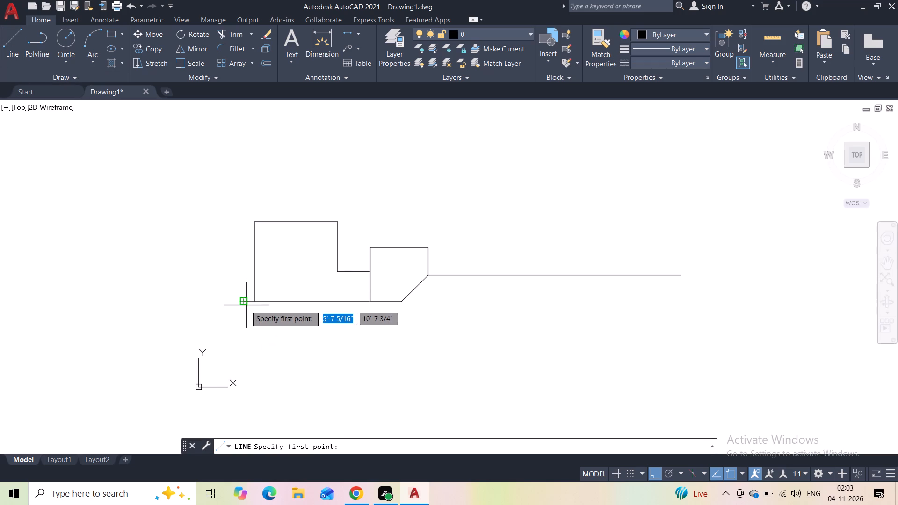
pyautogui.click(244, 304)
pyautogui.press('Escape')
pyautogui.press('space')
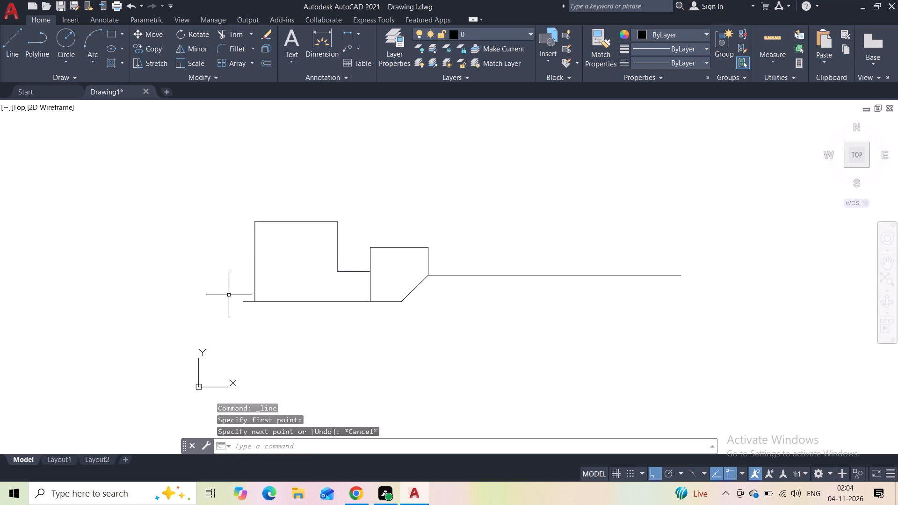
pyautogui.click(246, 303)
pyautogui.click(150, 307)
pyautogui.press('Escape')
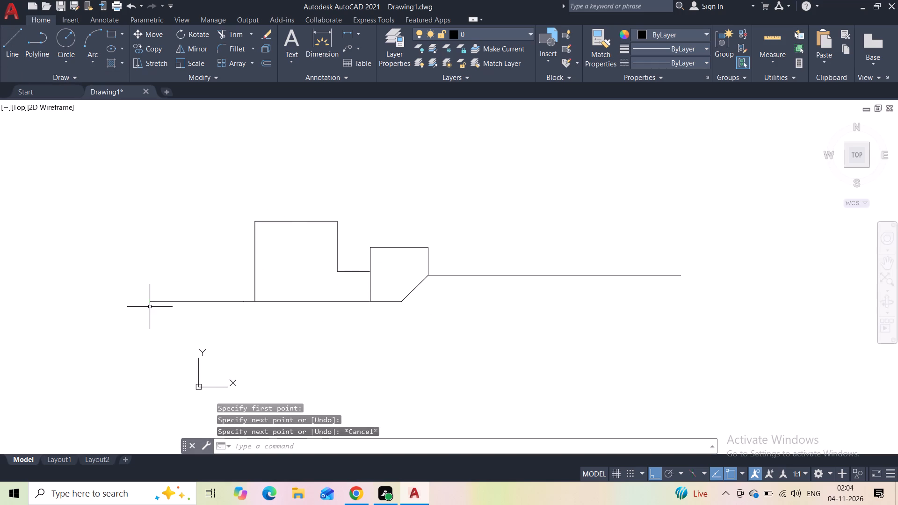
# Move the stepped outline horizontally left along the extended ground line, clear of the smaller outline.
pyautogui.click(353, 208)
pyautogui.click(224, 287)
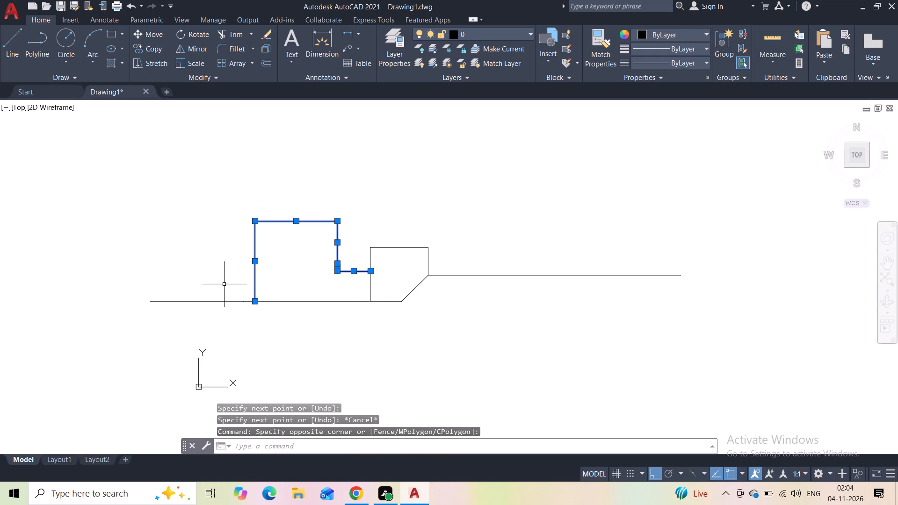
pyautogui.click(141, 36)
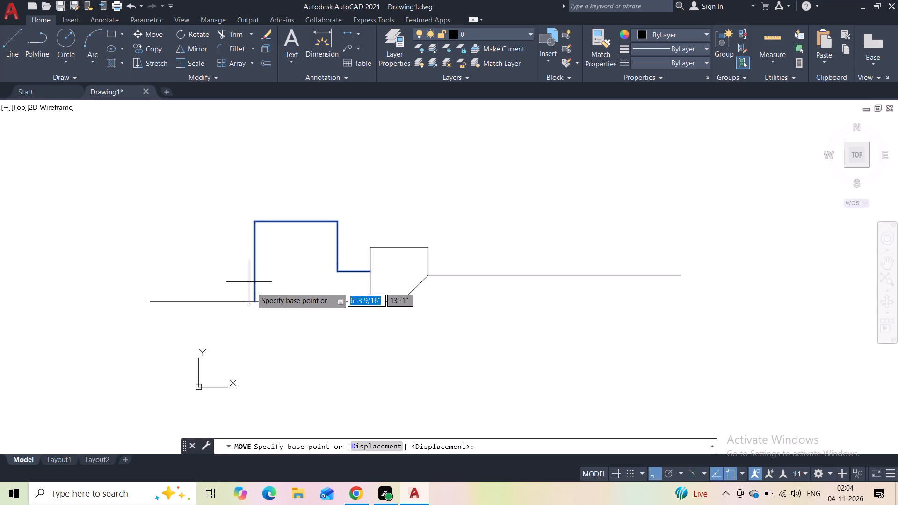
pyautogui.click(257, 301)
pyautogui.click(211, 298)
pyautogui.press('Escape')
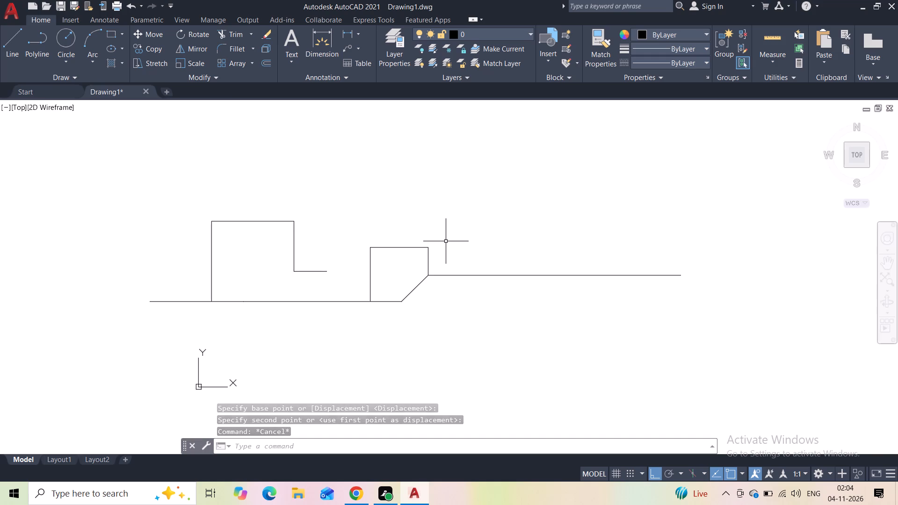
# Draw a larger outline from the smaller one's top-right corner: slightly up, left about 11'-7", and down to the lower ground line.
pyautogui.scroll(2, 412, 263)
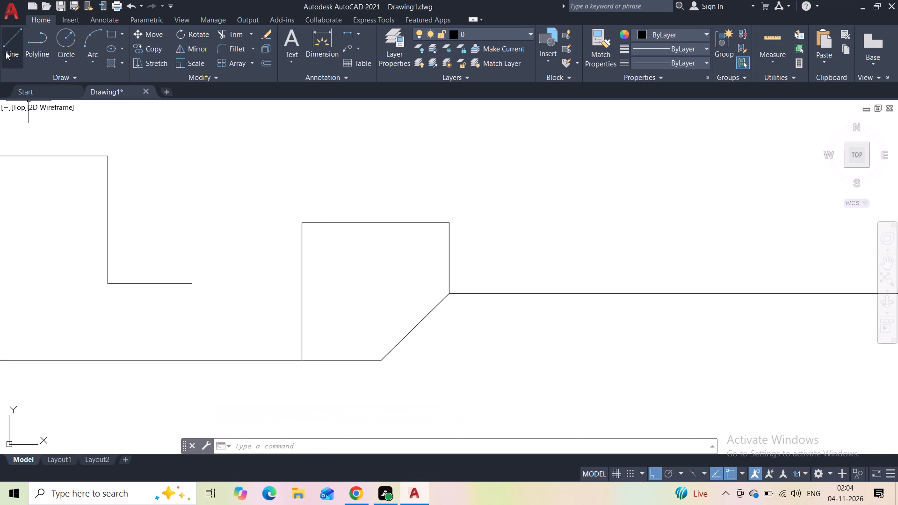
pyautogui.click(6, 51)
pyautogui.click(446, 221)
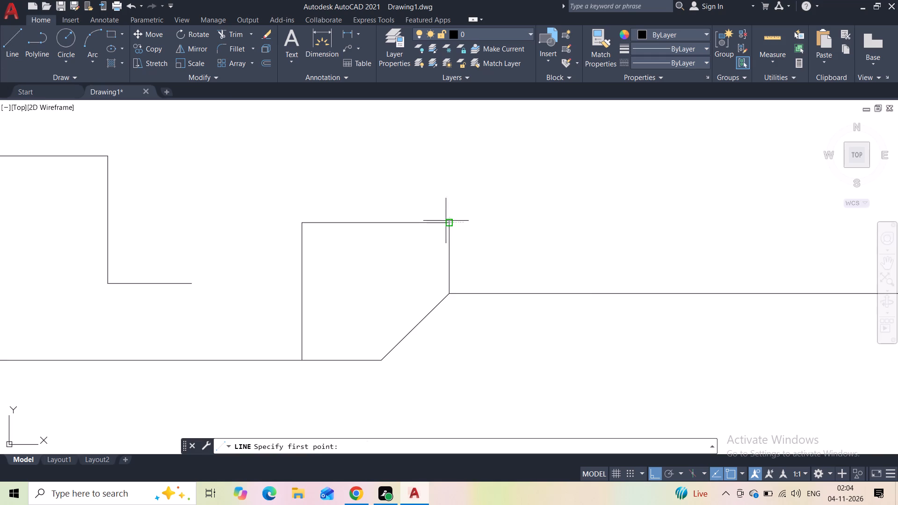
pyautogui.click(441, 200)
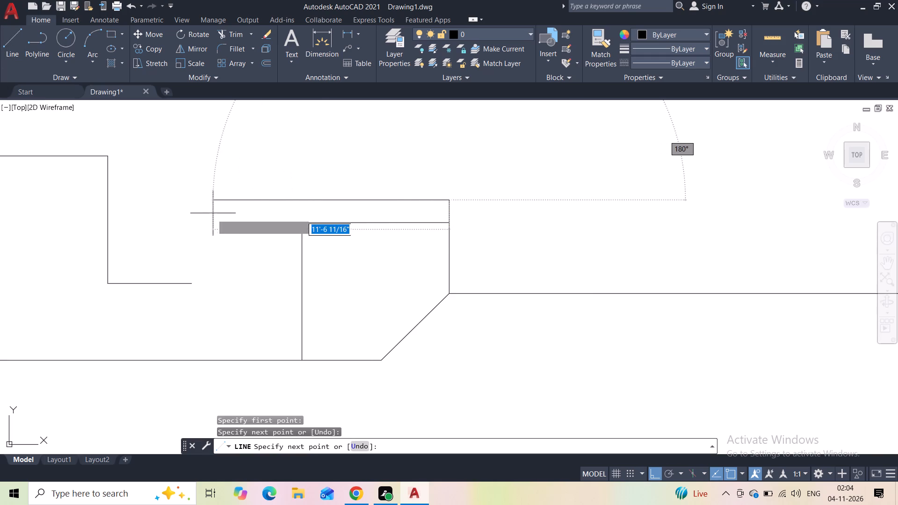
pyautogui.click(210, 220)
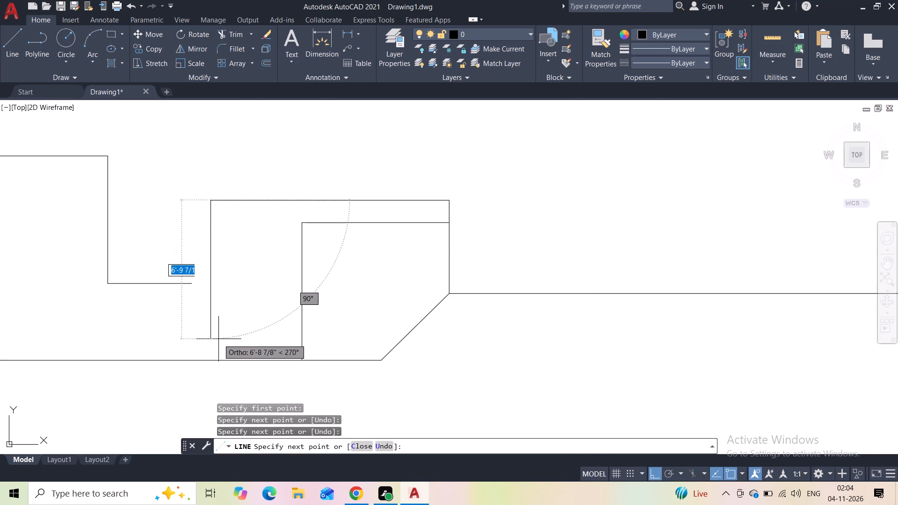
pyautogui.click(216, 355)
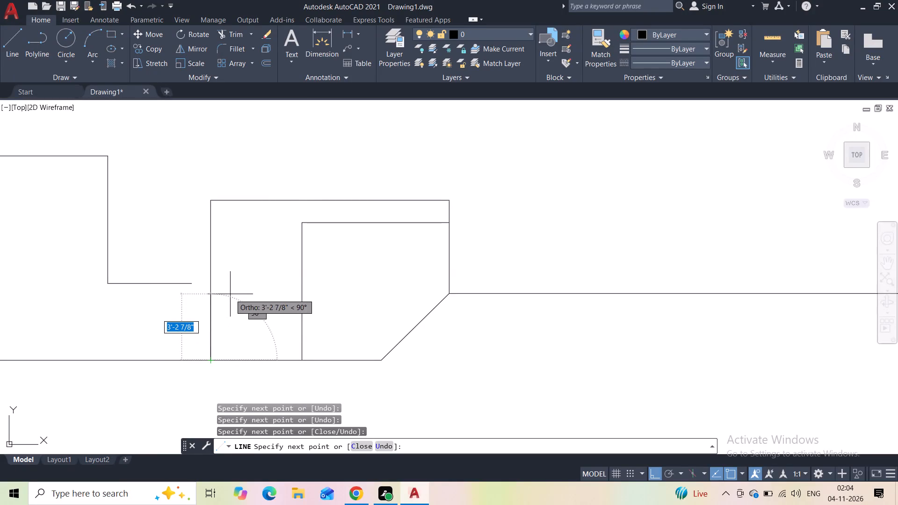
pyautogui.press('Escape')
# Delete the smaller outline's top and left lines inside the larger outline.
pyautogui.scroll(-2, 296, 245)
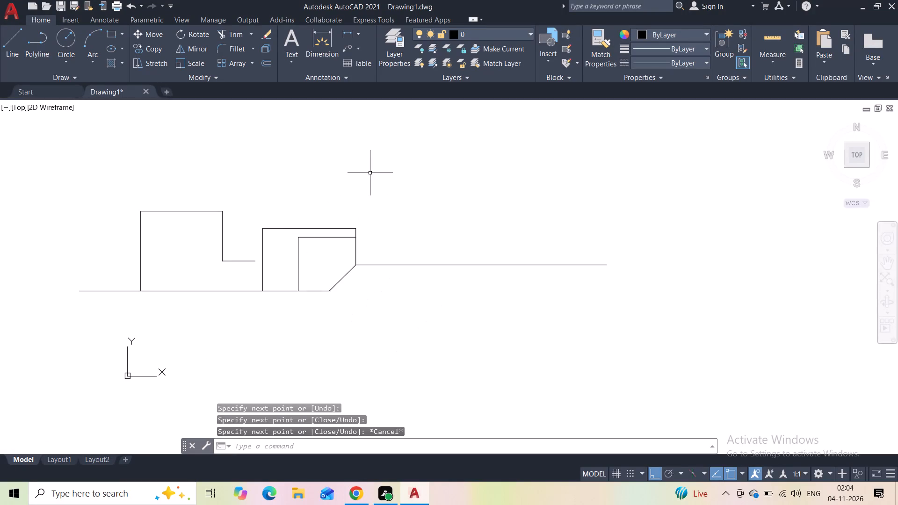
pyautogui.scroll(2, 325, 230)
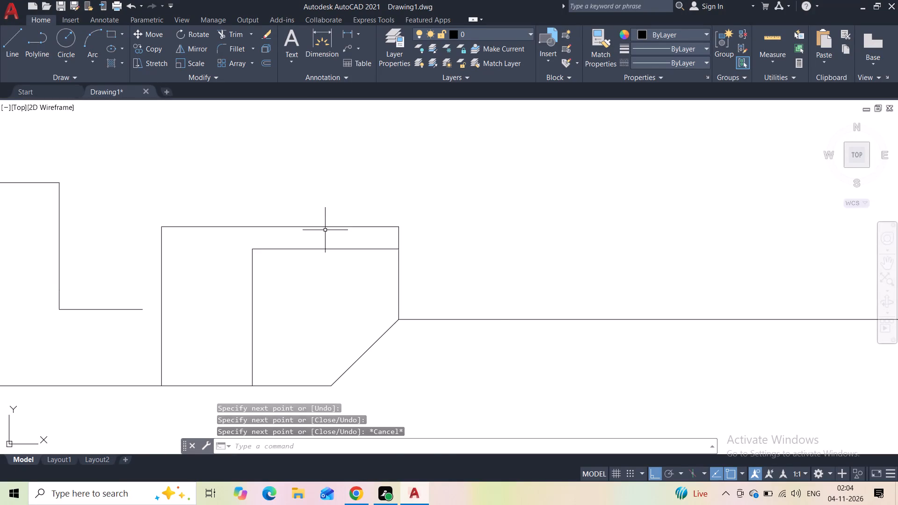
pyautogui.click(325, 230)
pyautogui.click(240, 319)
pyautogui.press('Delete')
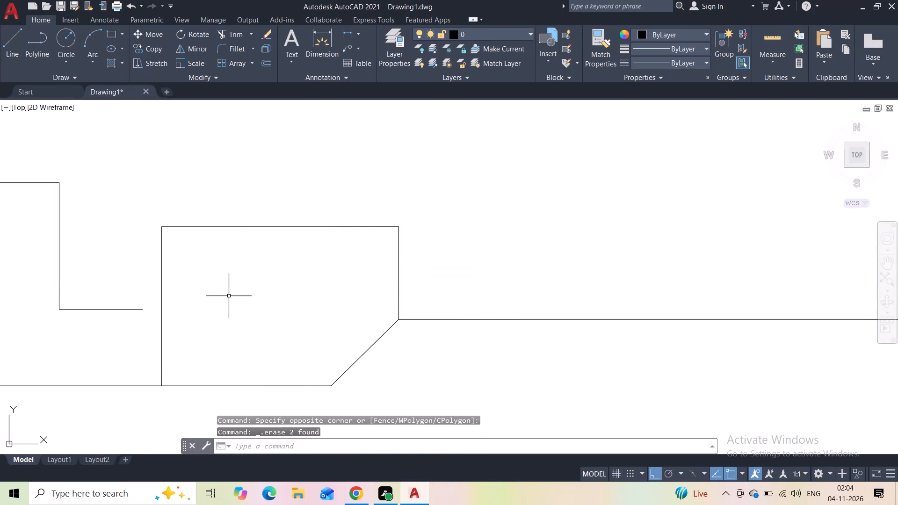
# Move the stepped outline right until its short horizontal segment meets the left side of the larger outline.
pyautogui.scroll(-2, 216, 292)
pyautogui.moveTo(210, 292); pyautogui.dragTo(282, 280, button='middle')
pyautogui.moveTo(241, 217); pyautogui.dragTo(242, 228)
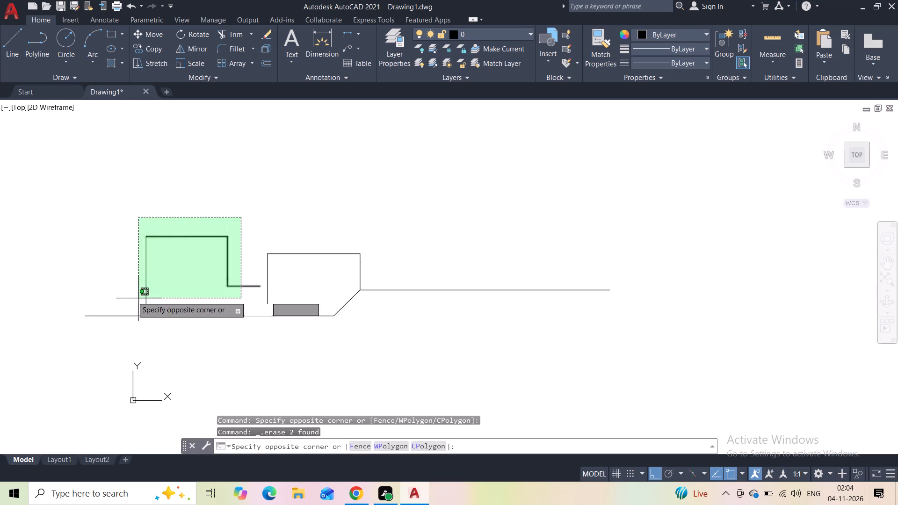
pyautogui.click(130, 296)
pyautogui.click(154, 36)
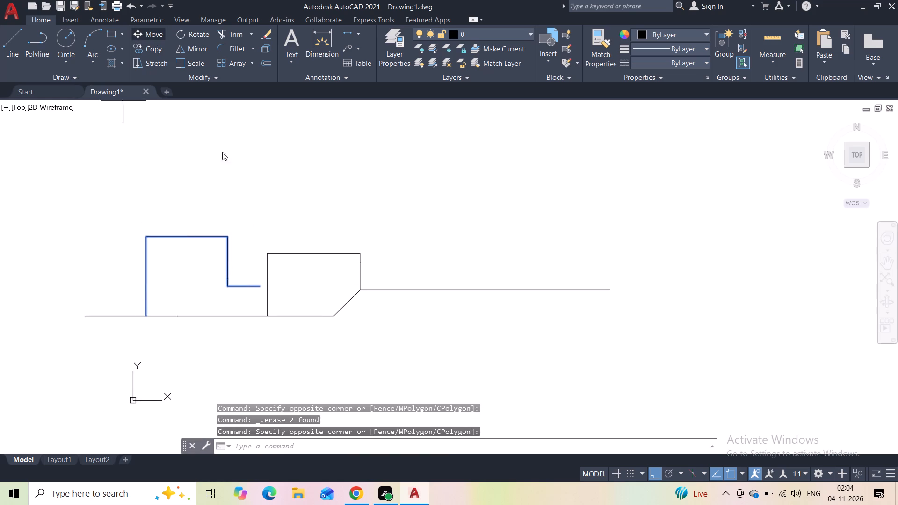
pyautogui.click(262, 288)
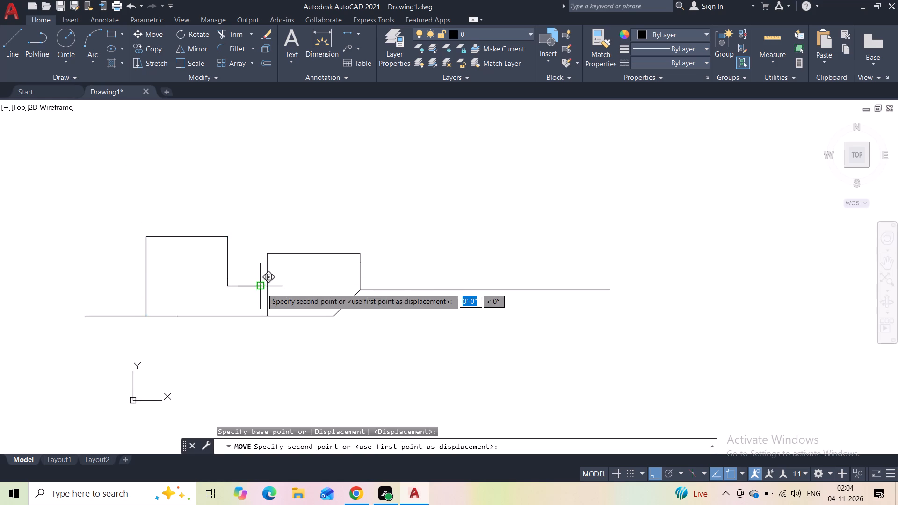
pyautogui.click(266, 288)
# Draw a low block below the stepped segment, from the larger outline's left side left about 6'-3" and down to the ground line.
pyautogui.moveTo(287, 287); pyautogui.dragTo(374, 230, button='middle')
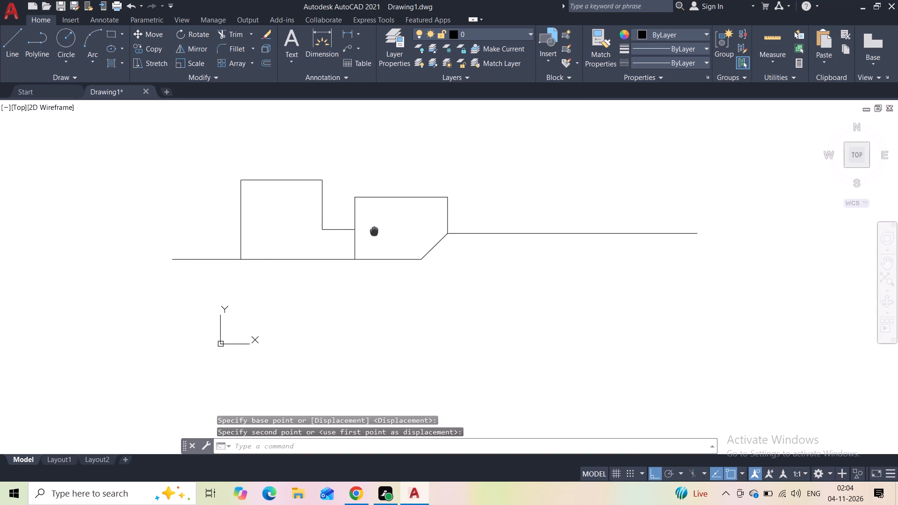
pyautogui.moveTo(374, 230); pyautogui.dragTo(422, 230, button='middle')
pyautogui.scroll(1, 362, 243)
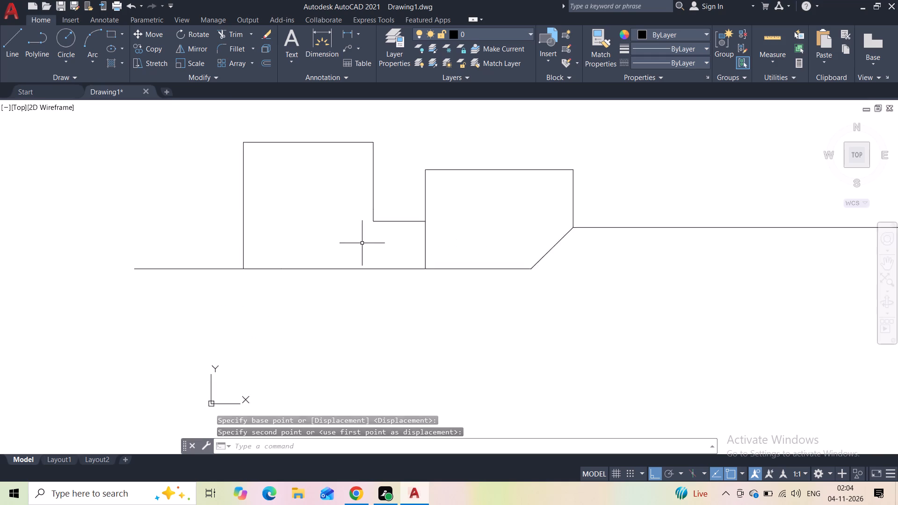
pyautogui.scroll(1, 362, 243)
pyautogui.click(19, 49)
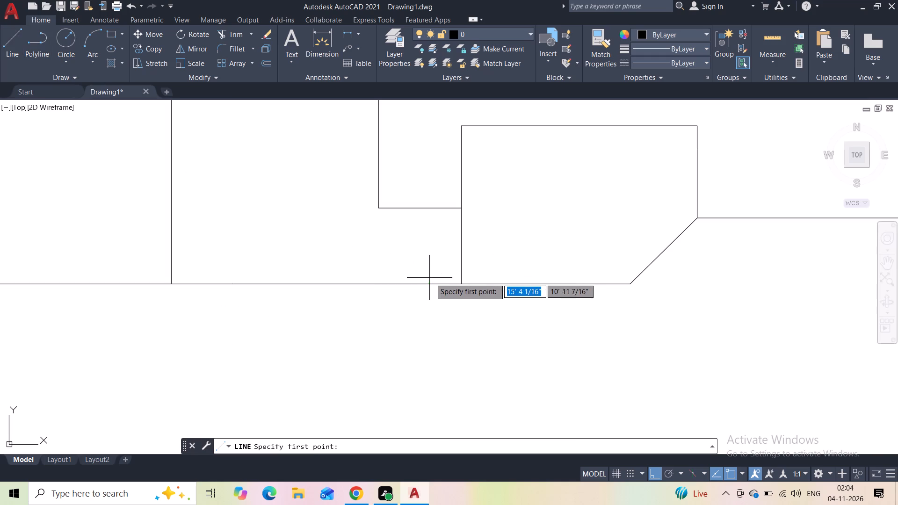
pyautogui.click(460, 248)
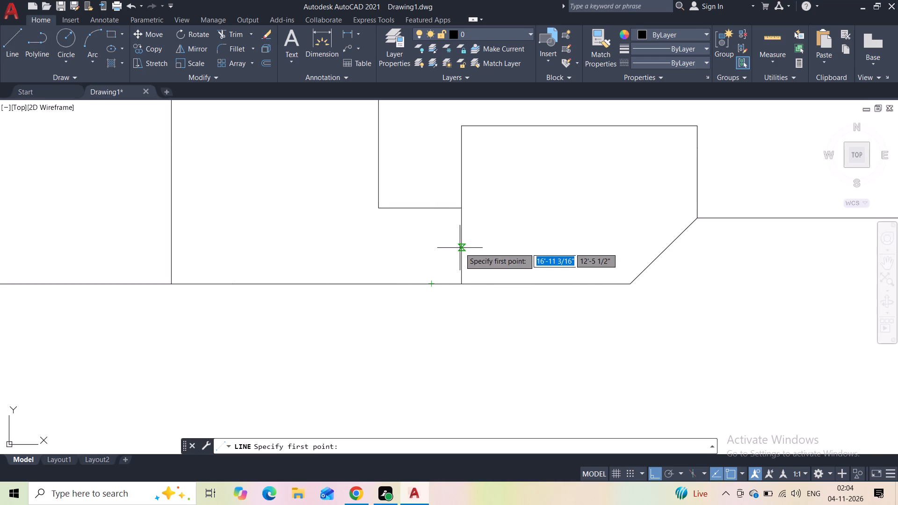
pyautogui.click(333, 256)
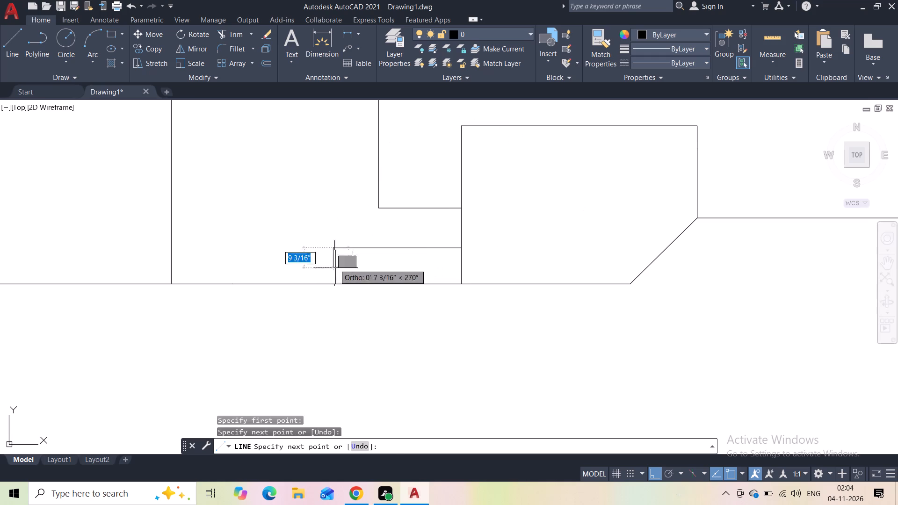
pyautogui.click(336, 287)
pyautogui.press('Escape')
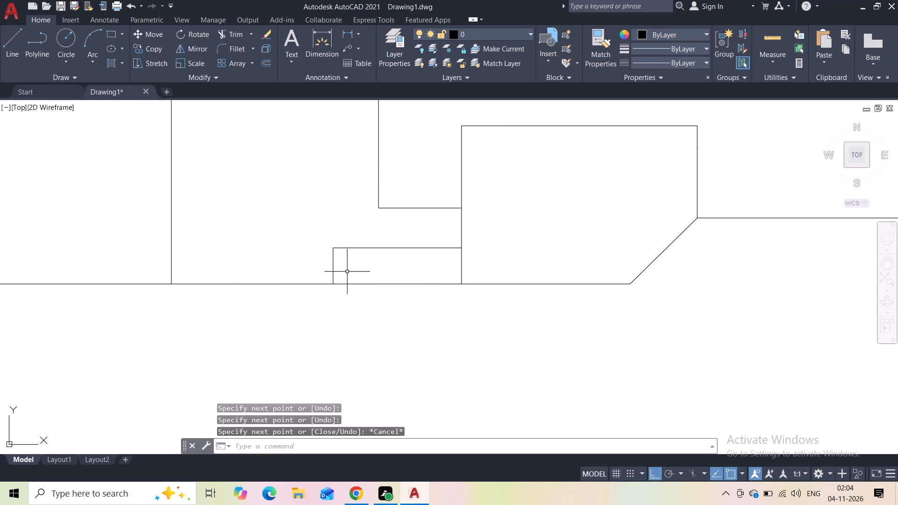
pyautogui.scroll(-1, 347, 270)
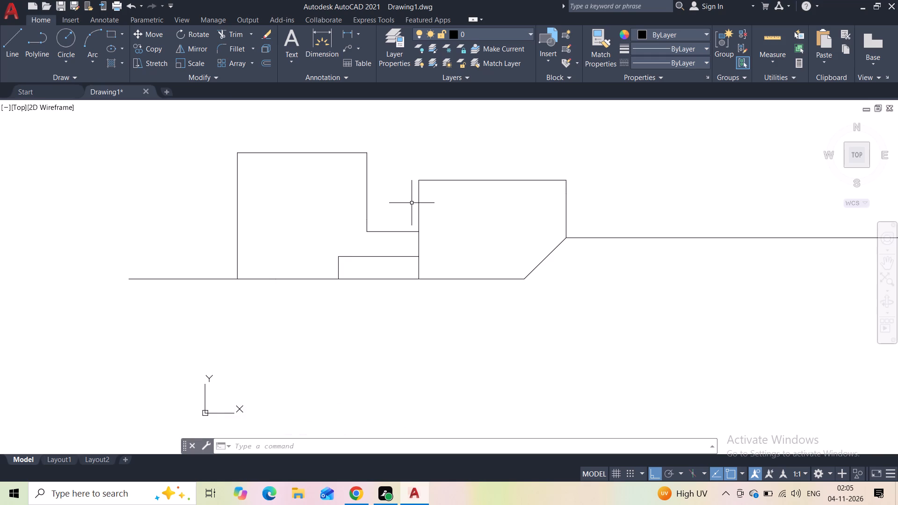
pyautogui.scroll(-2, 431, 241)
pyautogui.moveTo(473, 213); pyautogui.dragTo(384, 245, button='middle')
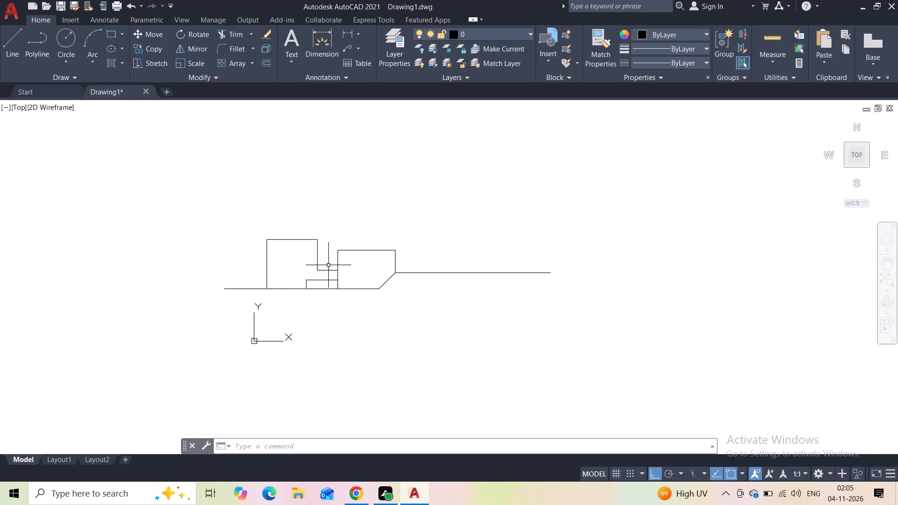
# Offset the stepped outline's left side and top line outward by 2".
pyautogui.scroll(2, 276, 254)
pyautogui.click(275, 256)
pyautogui.click(209, 264)
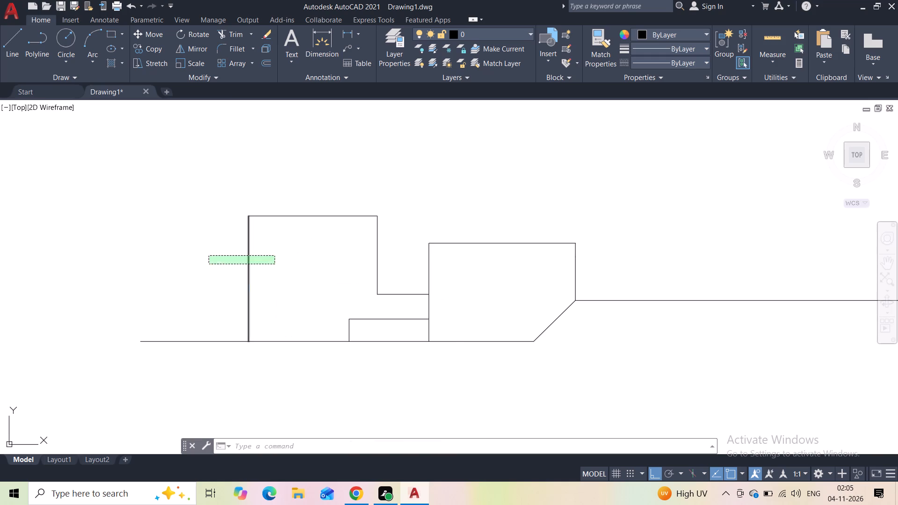
pyautogui.click(262, 58)
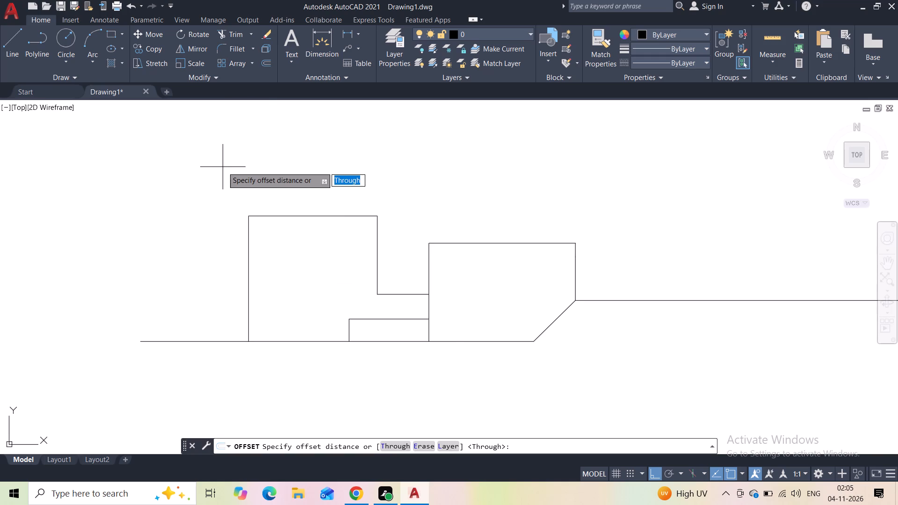
pyautogui.write('2"')
pyautogui.press('Return')
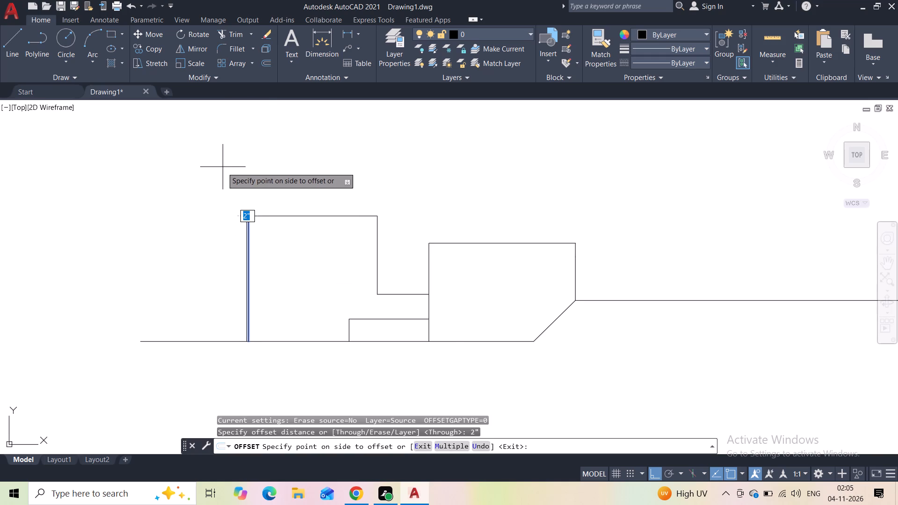
pyautogui.click(221, 168)
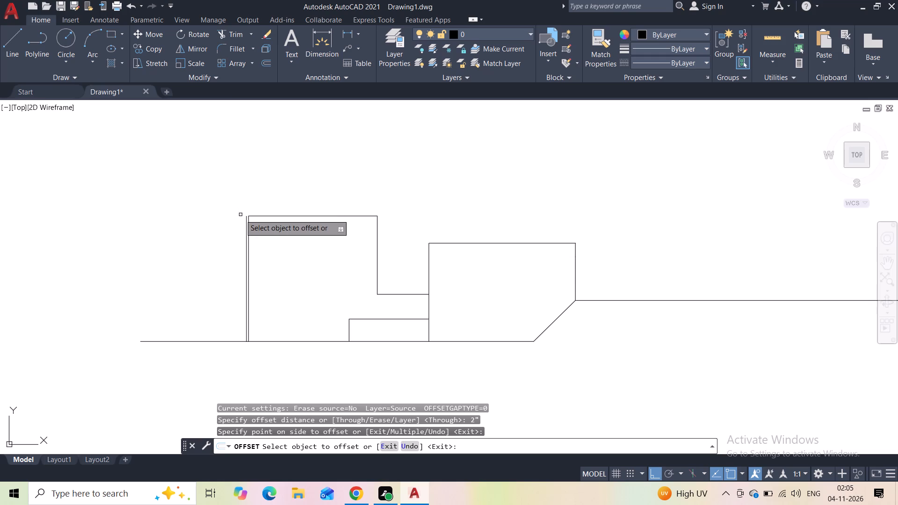
pyautogui.scroll(2, 240, 215)
pyautogui.click(280, 220)
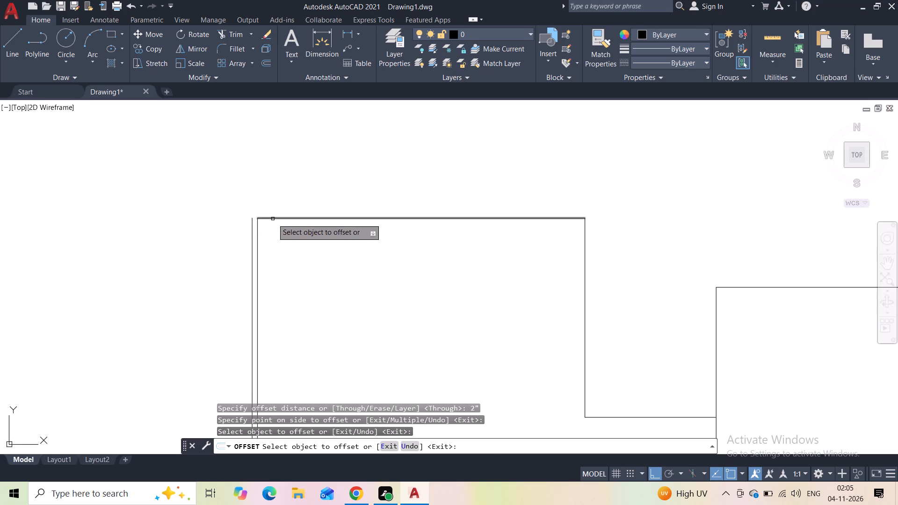
pyautogui.click(272, 219)
pyautogui.click(274, 199)
pyautogui.press('Escape')
# Close the outer top-left corner by drawing lines from the offset left side up and across to the offset top line.
pyautogui.click(0, 43)
pyautogui.click(3, 45)
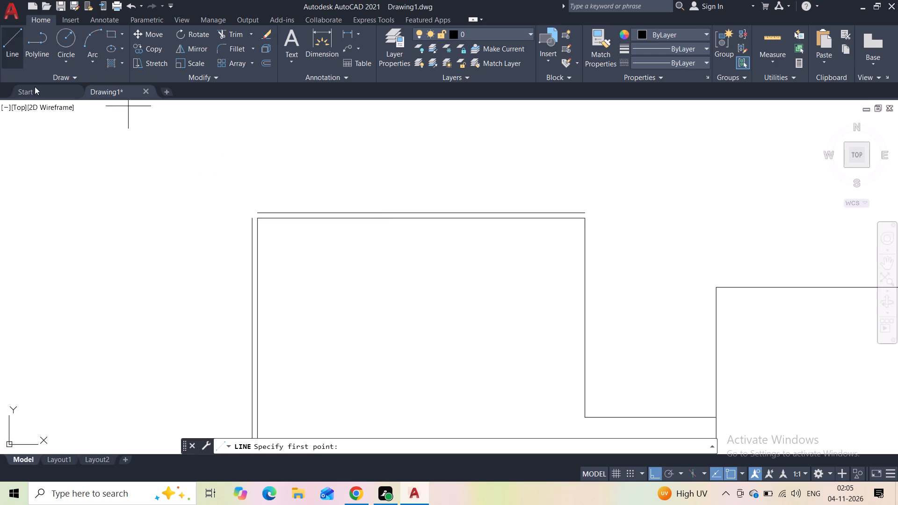
pyautogui.scroll(3, 229, 216)
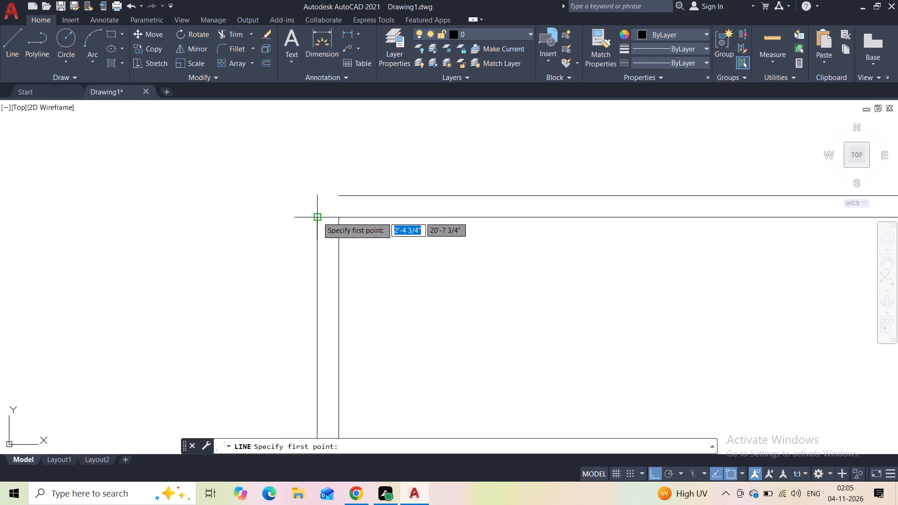
pyautogui.click(318, 217)
pyautogui.click(317, 195)
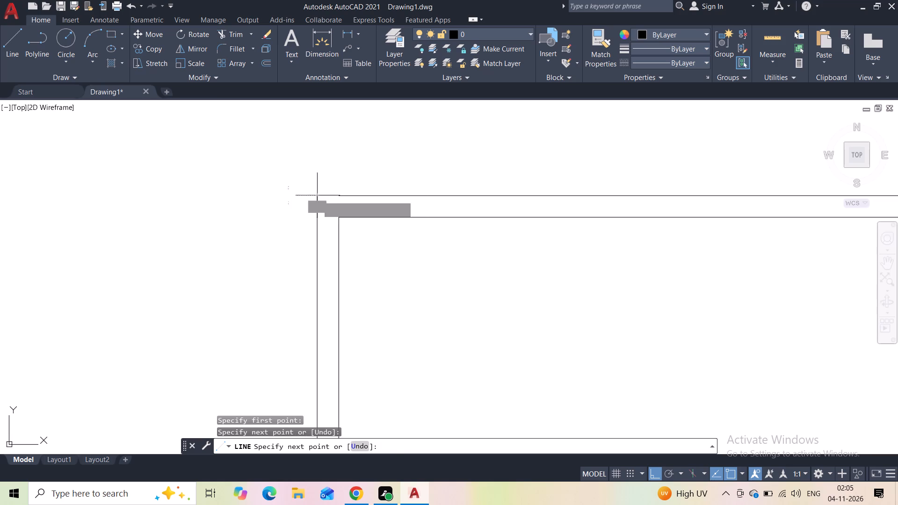
pyautogui.click(330, 196)
pyautogui.click(339, 196)
pyautogui.press('Escape')
# Draw a box projecting from the outer left wall: left about 1'-3", up about 4'-5" to the outer top line, and back to the corner.
pyautogui.scroll(-2, 337, 161)
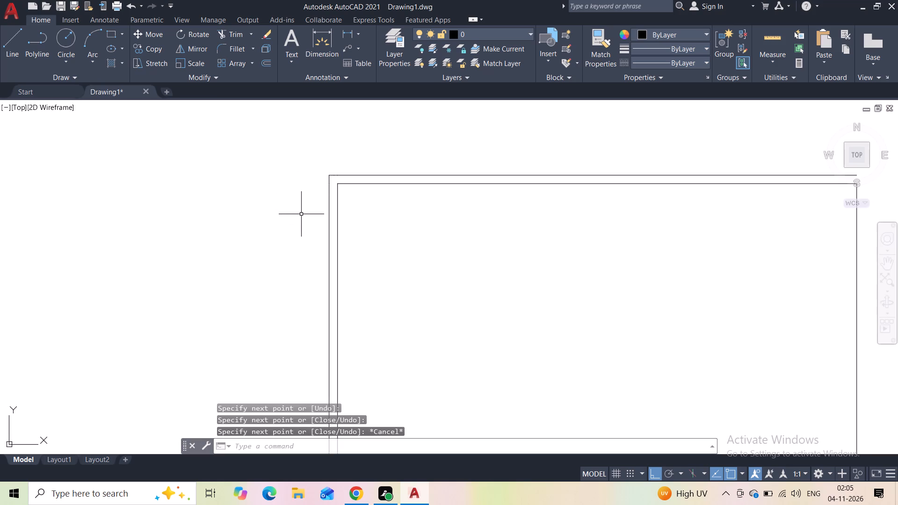
pyautogui.scroll(-1, 300, 215)
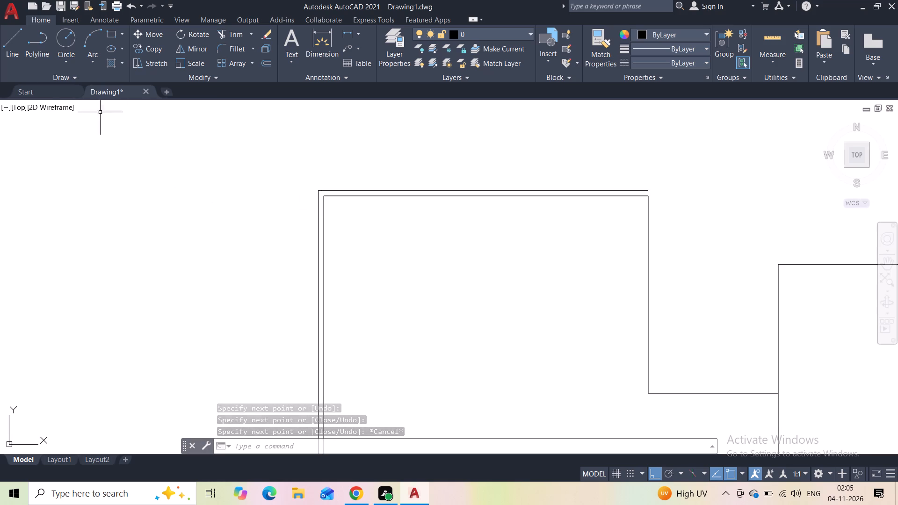
pyautogui.click(11, 52)
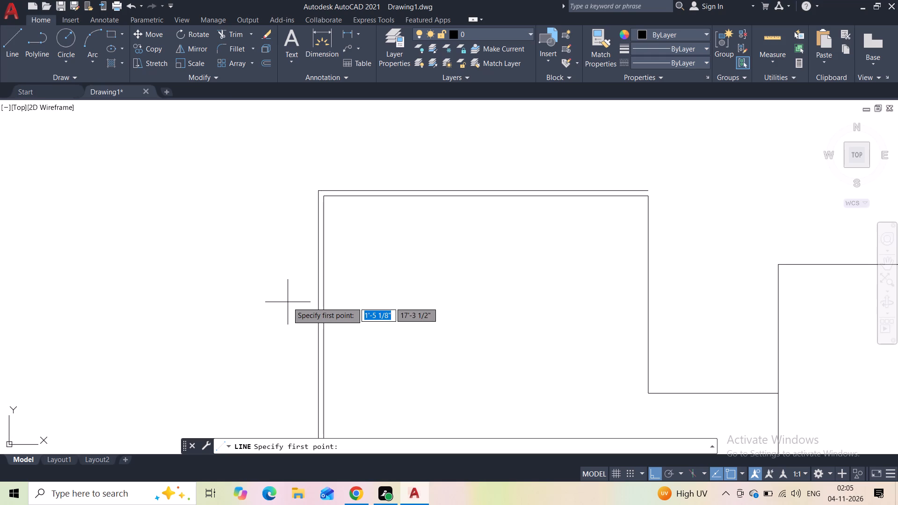
pyautogui.scroll(-1, 292, 301)
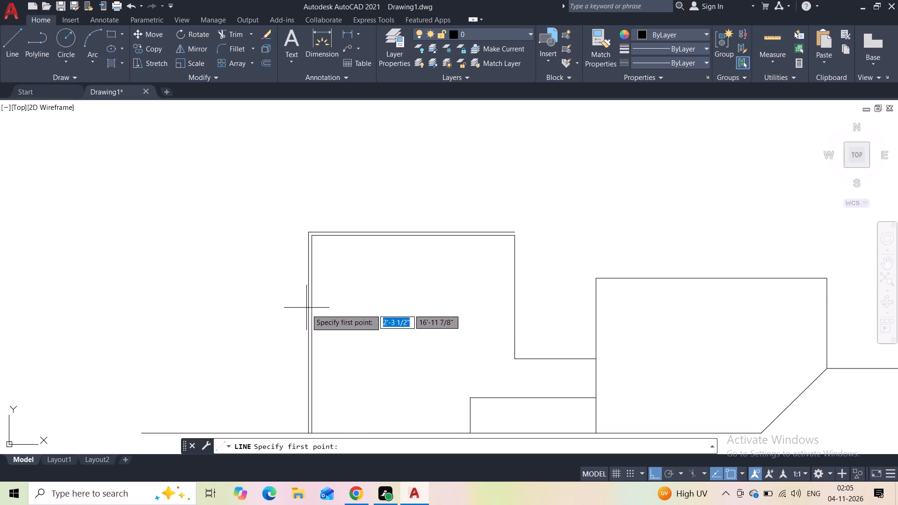
pyautogui.click(308, 319)
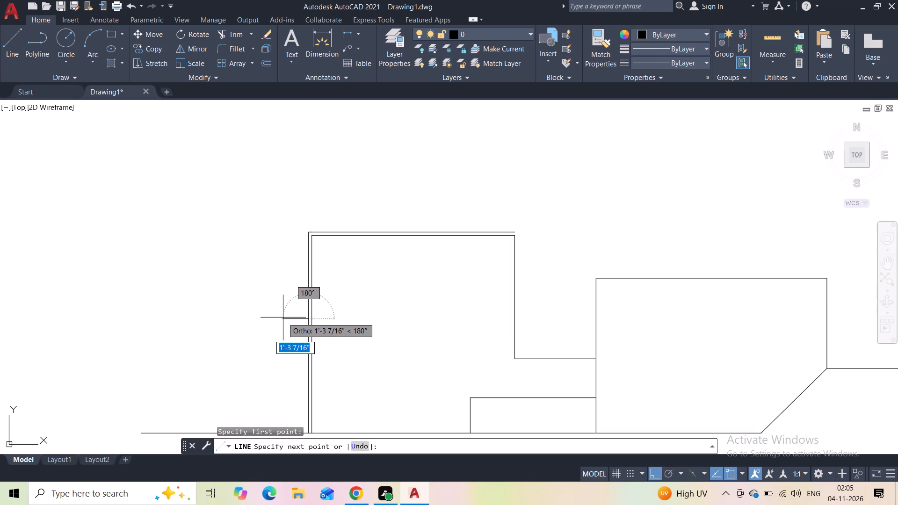
pyautogui.click(283, 317)
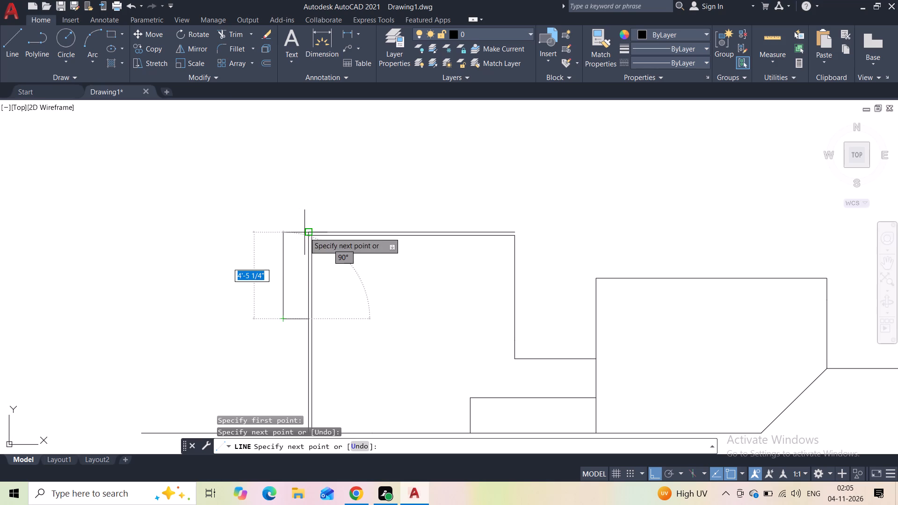
pyautogui.click(283, 232)
pyautogui.click(307, 232)
pyautogui.press('Escape')
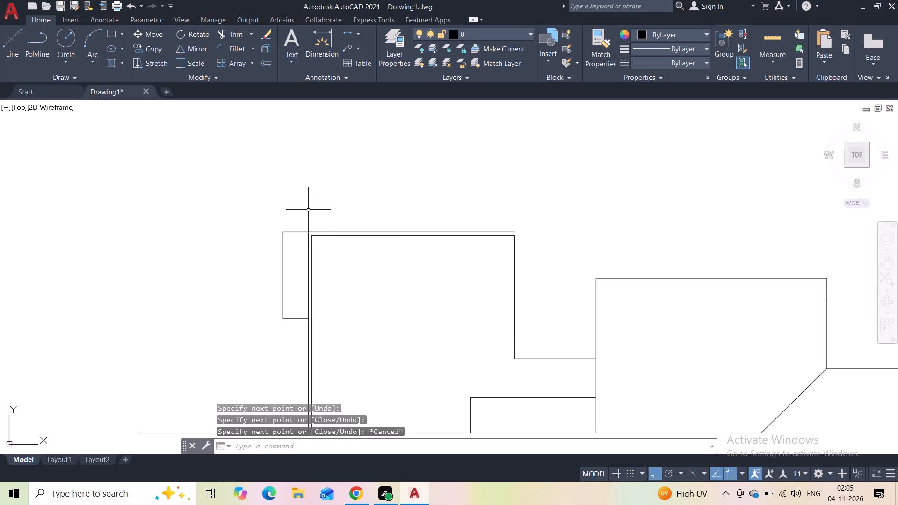
# Close the right end of the stepped outline's double top line with a short vertical line.
pyautogui.scroll(-1, 311, 199)
pyautogui.moveTo(309, 202); pyautogui.dragTo(355, 185, button='middle')
pyautogui.scroll(1, 355, 187)
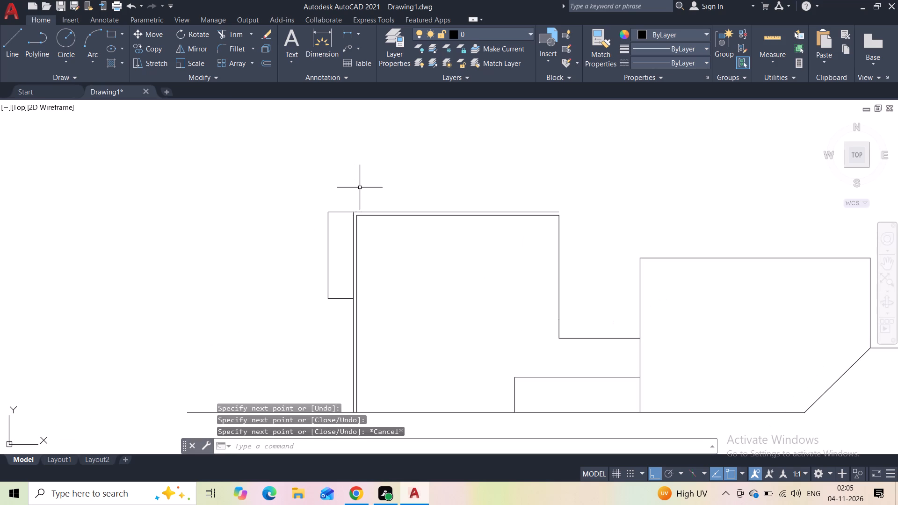
pyautogui.moveTo(361, 190); pyautogui.dragTo(185, 219, button='middle')
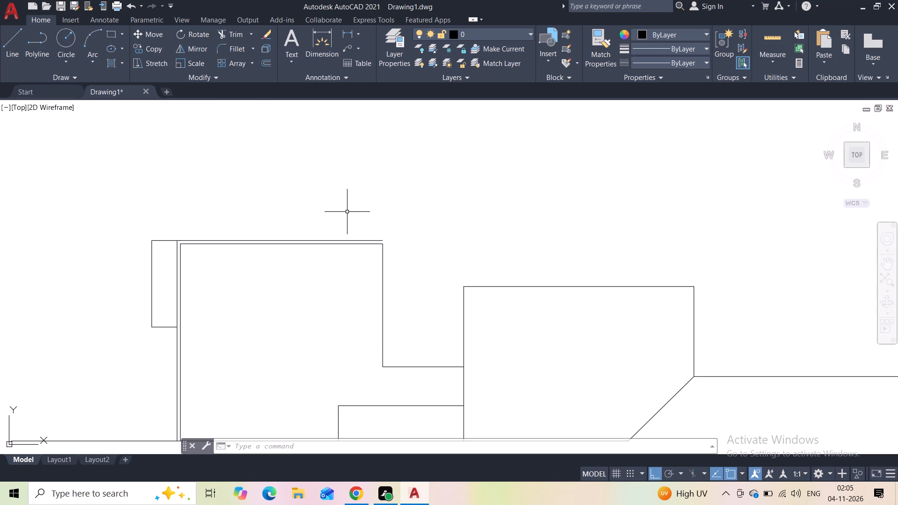
pyautogui.click(11, 34)
pyautogui.scroll(2, 396, 241)
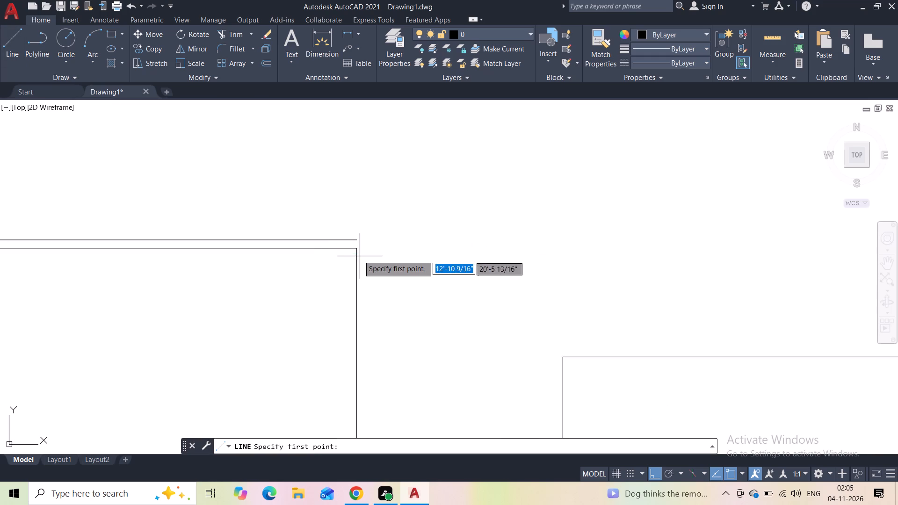
pyautogui.click(357, 251)
pyautogui.click(356, 240)
pyautogui.press('Escape')
# Draw connected lines from the projecting box's top-left corner: a short way up, right about 6'-5", and up about 4'-7".
pyautogui.scroll(-2, 380, 198)
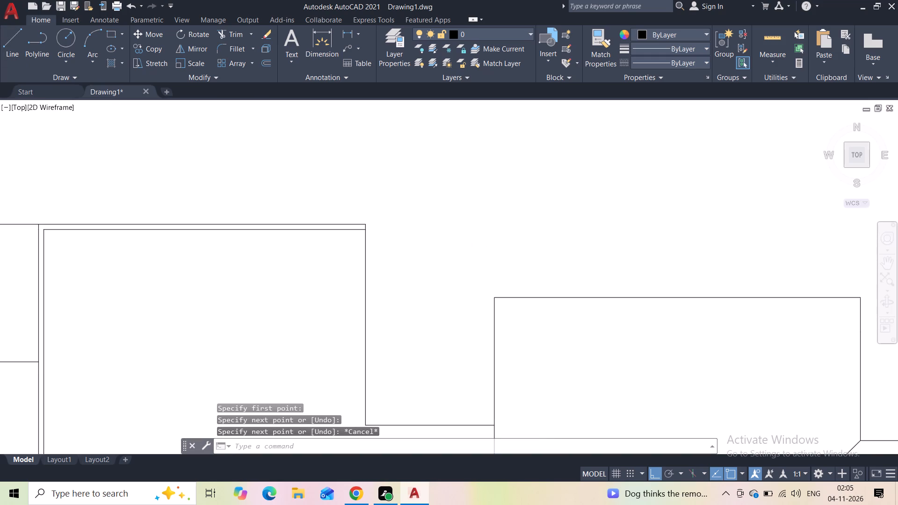
pyautogui.moveTo(304, 261); pyautogui.dragTo(344, 287, button='middle')
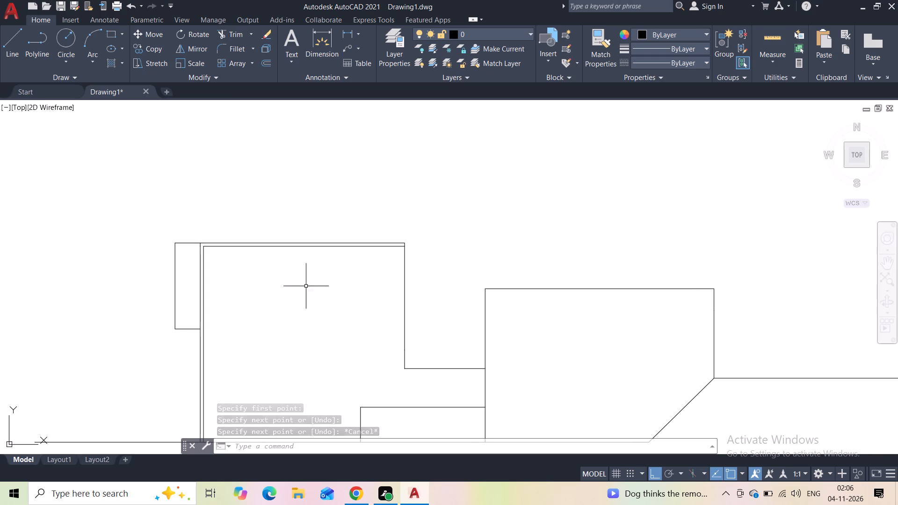
pyautogui.click(6, 39)
pyautogui.click(173, 242)
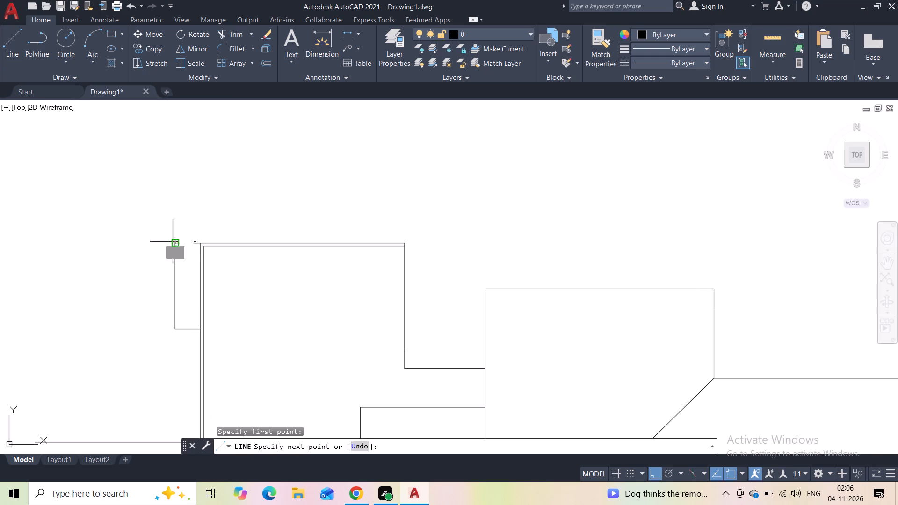
pyautogui.click(170, 213)
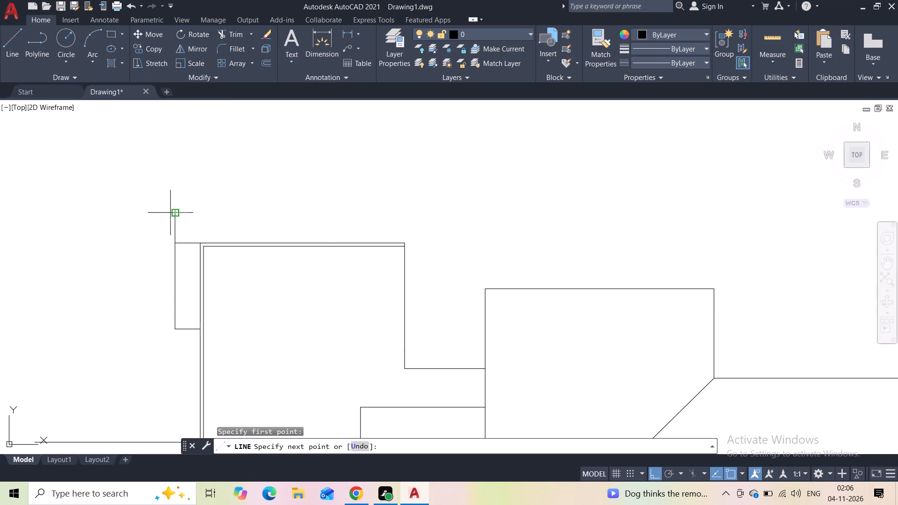
pyautogui.click(301, 216)
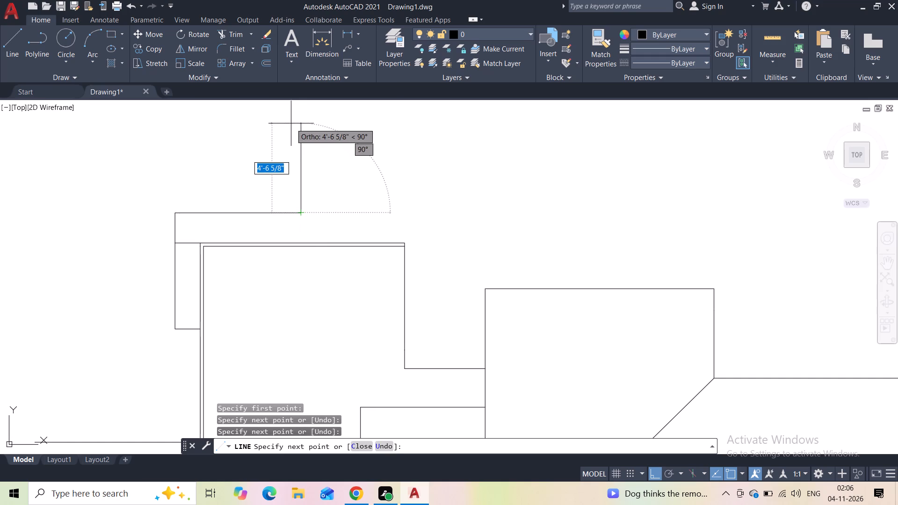
pyautogui.click(291, 123)
pyautogui.press('Escape')
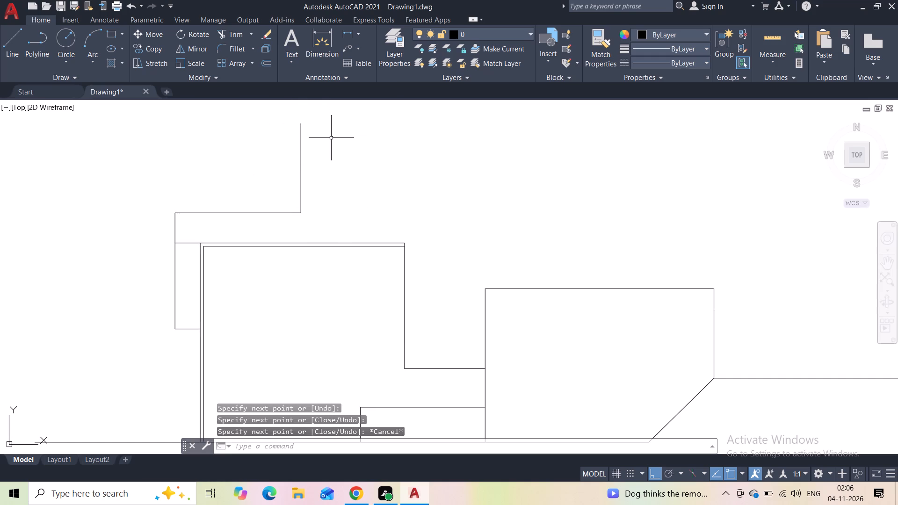
pyautogui.press('space')
pyautogui.press('Escape')
# Offset the new upper vertical line 2" to the right.
pyautogui.click(315, 130)
pyautogui.click(275, 151)
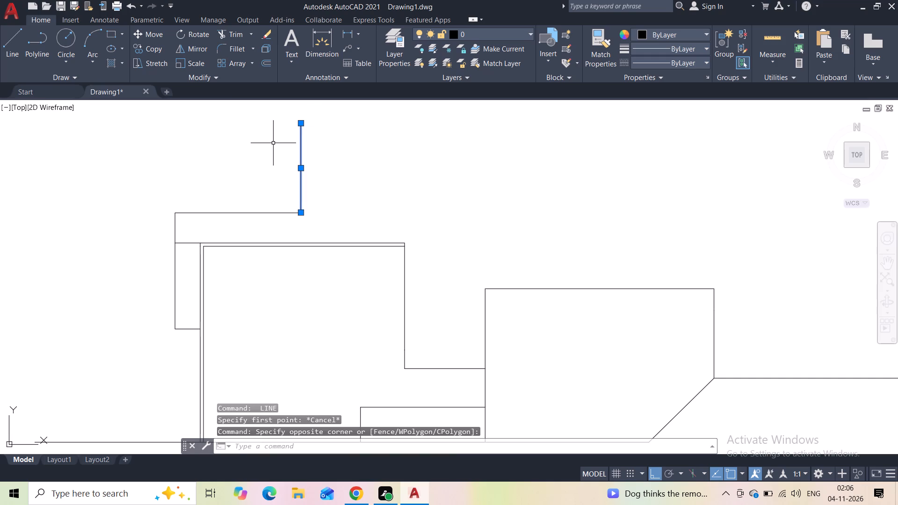
pyautogui.click(266, 63)
pyautogui.write('2"')
pyautogui.press('Return')
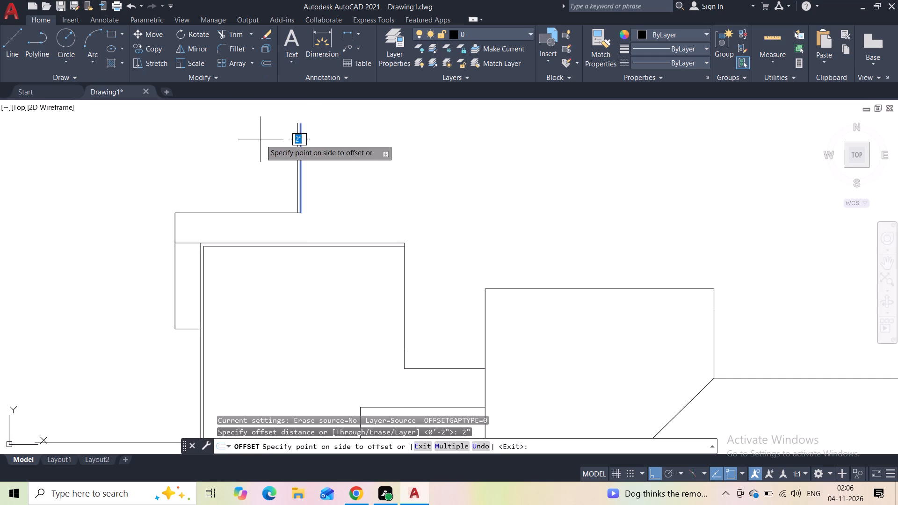
pyautogui.click(346, 133)
pyautogui.press('Escape')
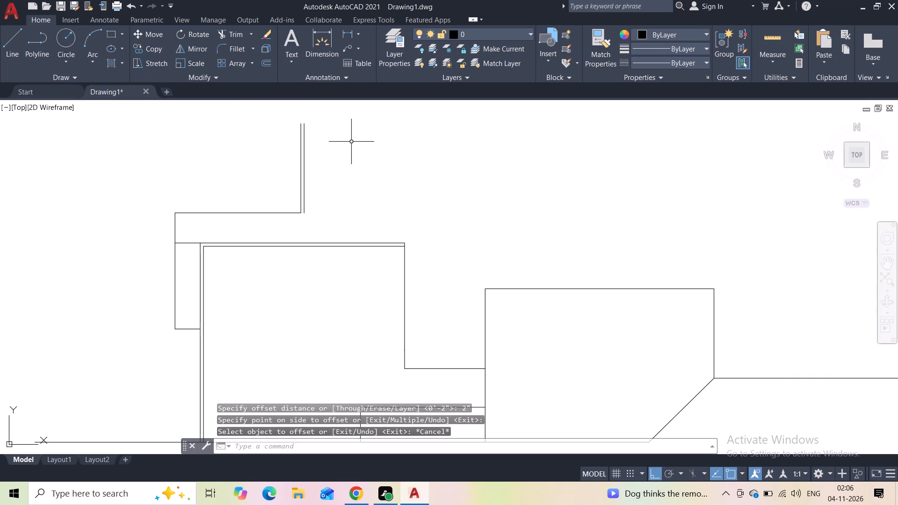
pyautogui.press('space')
# Draw the roof slab's outline from the double wall's top-right end: left about 1'-5", up 3", slightly farther up, and right past the larger outline's left side.
pyautogui.click(14, 46)
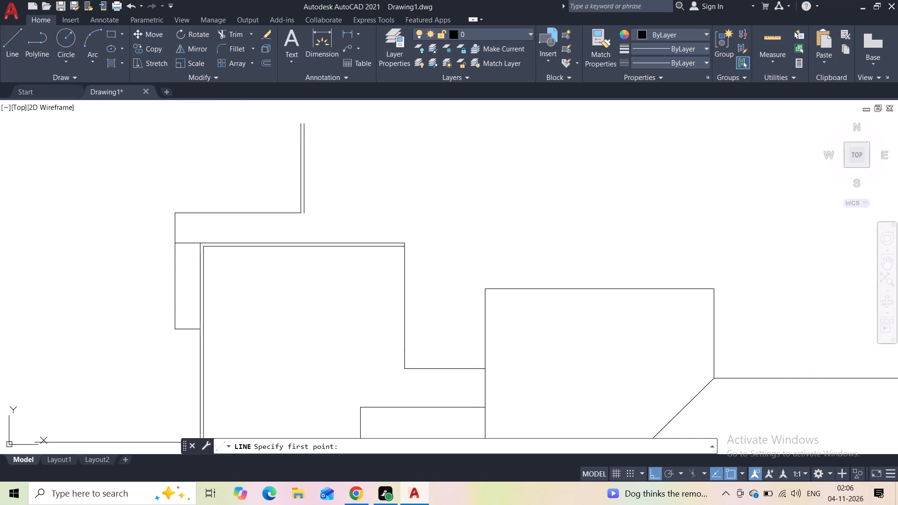
pyautogui.click(306, 124)
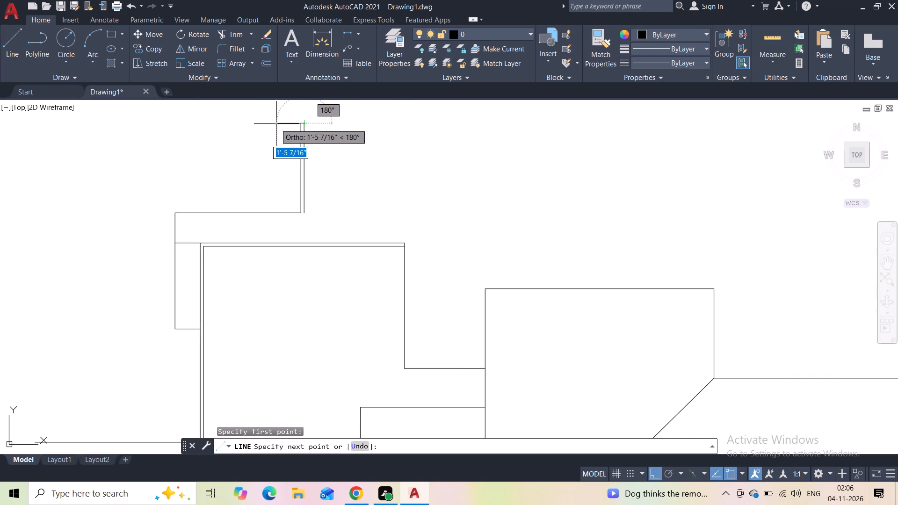
pyautogui.click(277, 123)
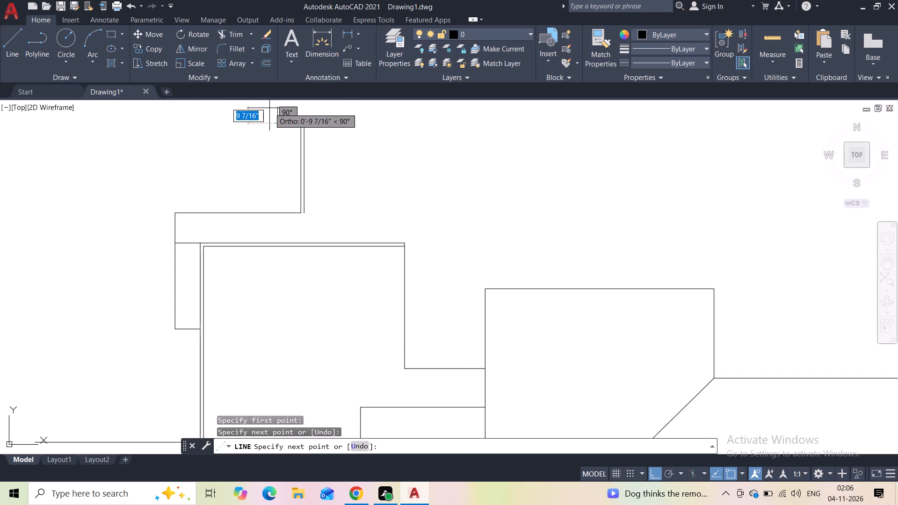
pyautogui.write('3"')
pyautogui.press('Return')
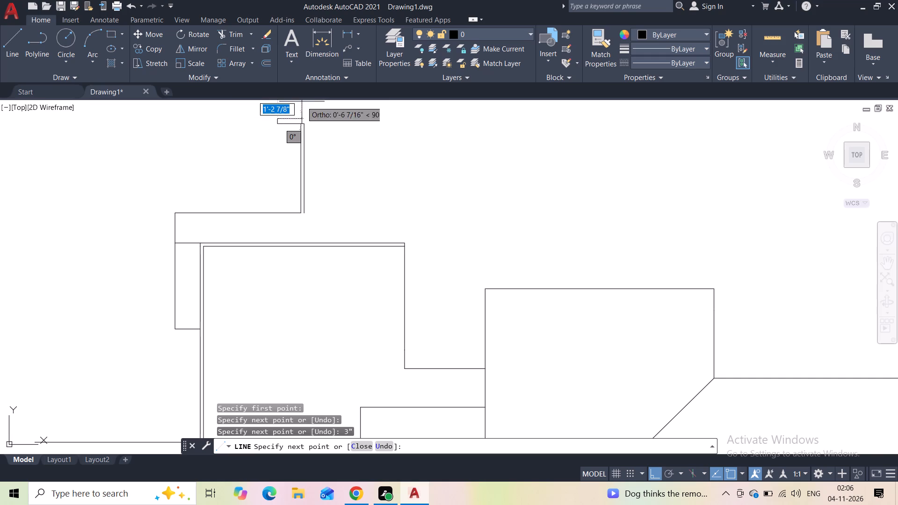
pyautogui.moveTo(288, 120); pyautogui.dragTo(280, 215, button='middle')
pyautogui.scroll(3, 279, 211)
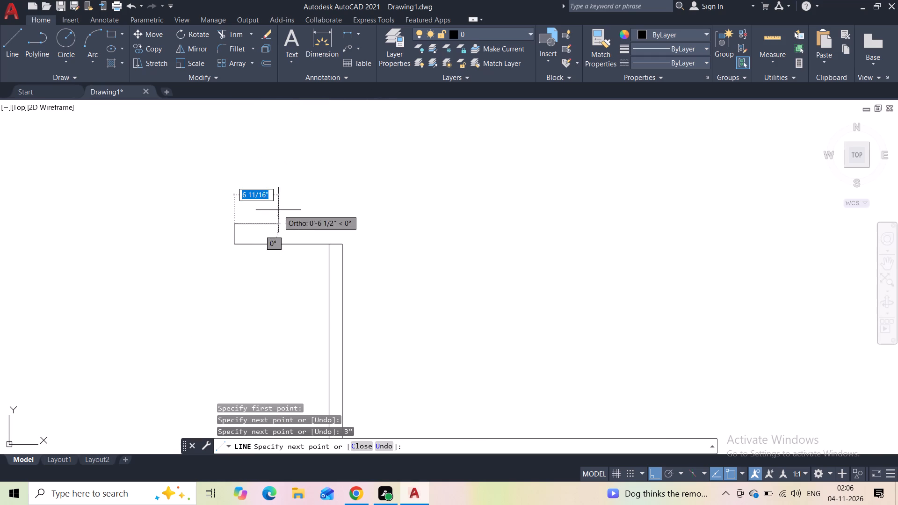
pyautogui.click(232, 203)
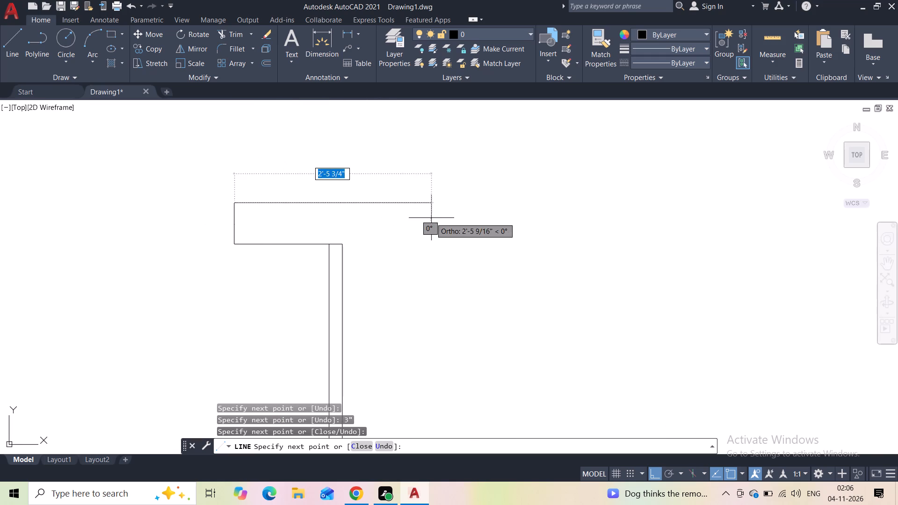
pyautogui.scroll(-1, 431, 217)
pyautogui.moveTo(430, 217); pyautogui.dragTo(286, 202, button='middle')
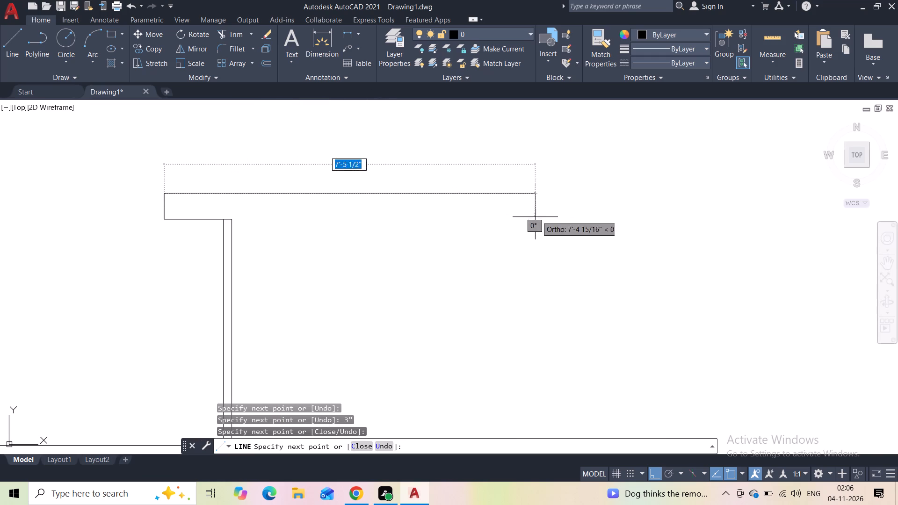
pyautogui.click(768, 192)
pyautogui.press('Escape')
pyautogui.scroll(-3, 609, 211)
pyautogui.moveTo(606, 215); pyautogui.dragTo(536, 212, button='middle')
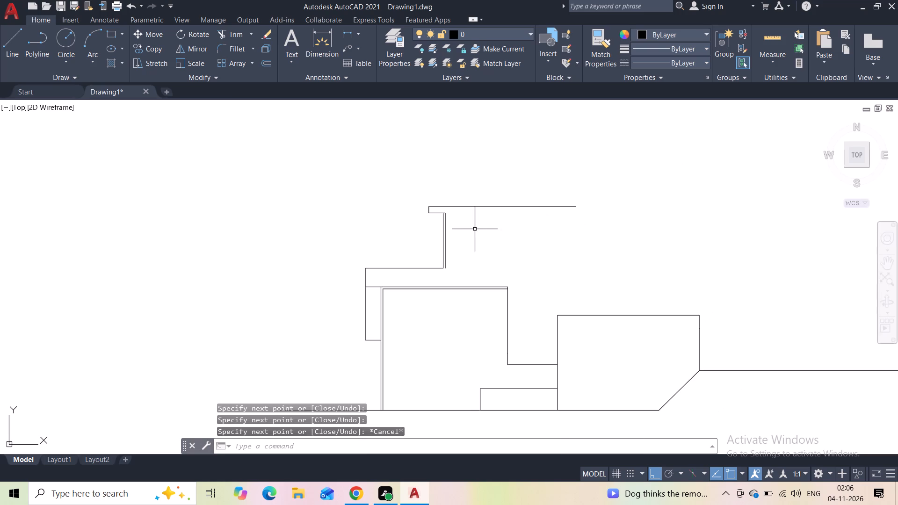
# Draw the roof slab's underside as a horizontal line from the double wall's top-right end to level with the slab's open right end.
pyautogui.press('space')
pyautogui.scroll(3, 441, 217)
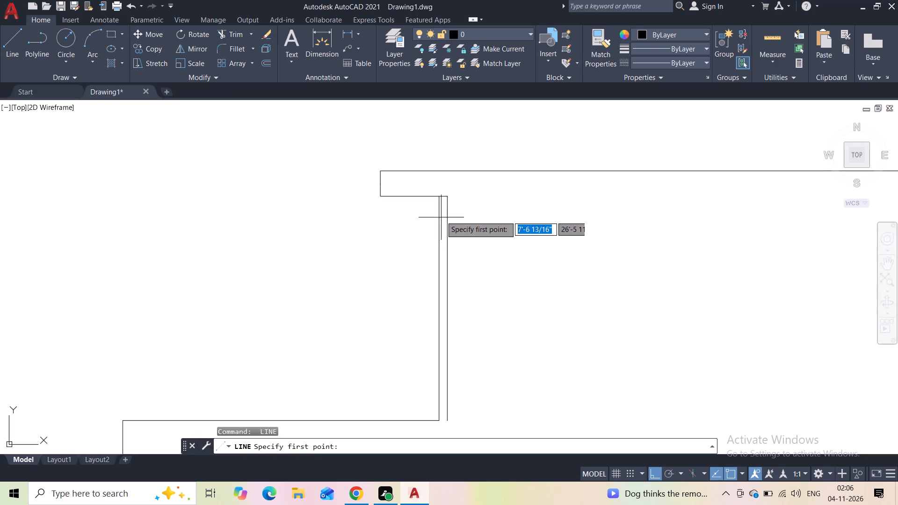
pyautogui.click(449, 198)
pyautogui.moveTo(531, 199); pyautogui.dragTo(322, 203, button='middle')
pyautogui.scroll(-2, 330, 202)
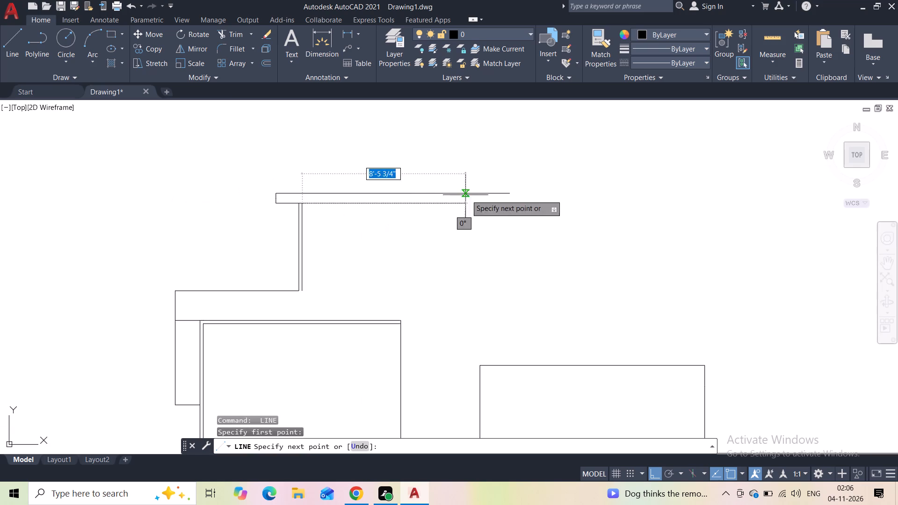
pyautogui.click(510, 207)
pyautogui.press('Escape')
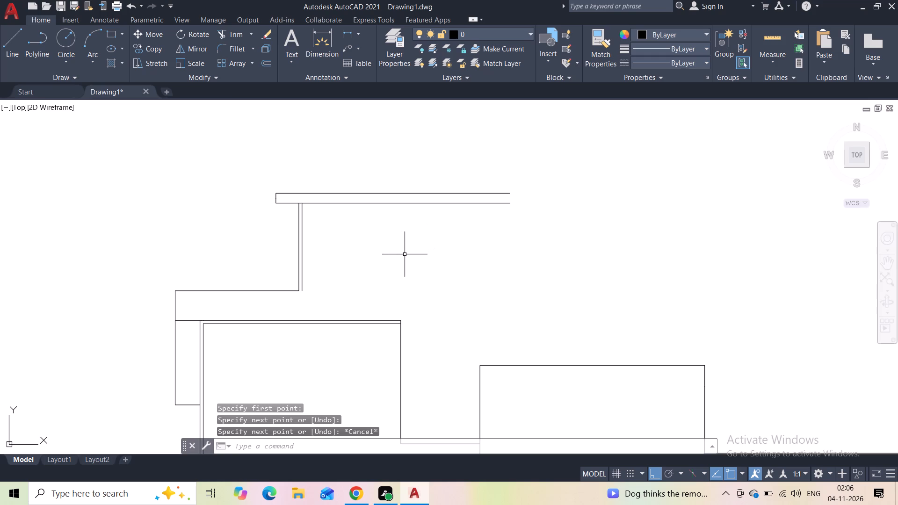
# Extend the floor line right from the upper double wall's base, and draw a vertical wall line up to the slab's underside.
pyautogui.click(18, 52)
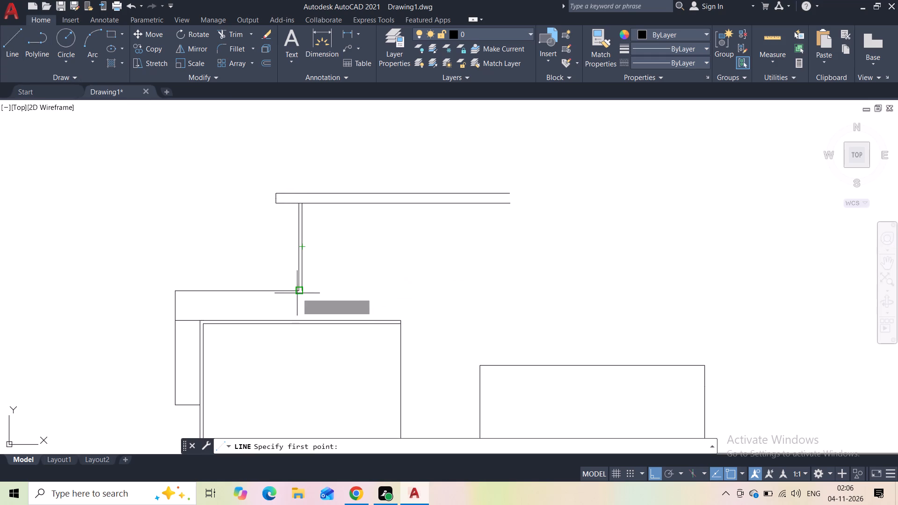
pyautogui.click(297, 294)
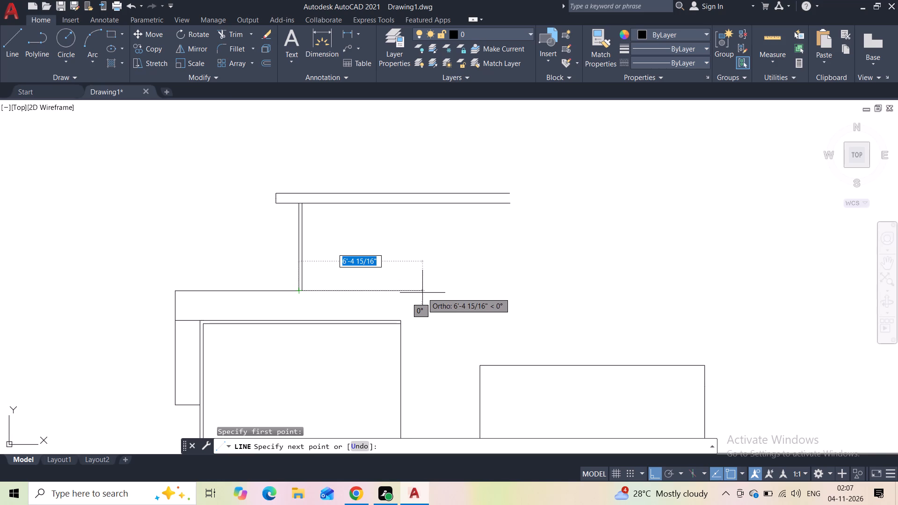
pyautogui.click(438, 289)
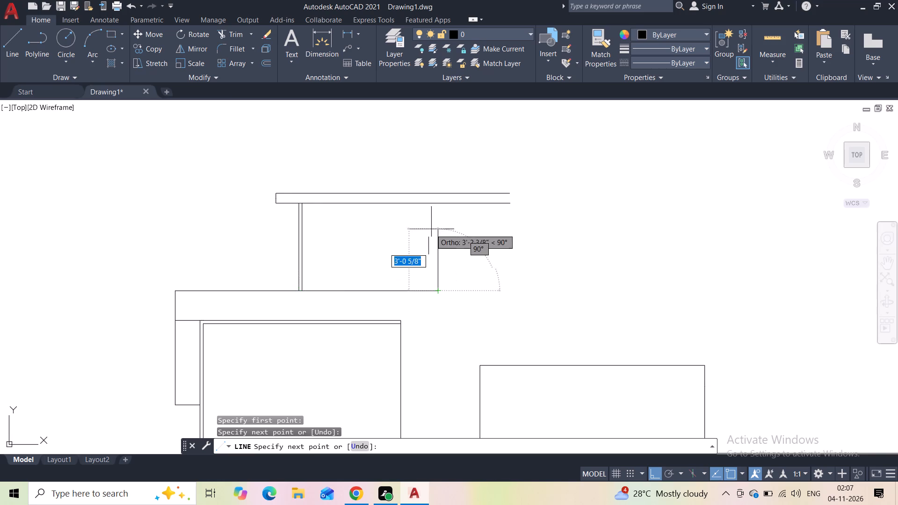
pyautogui.click(437, 203)
pyautogui.press('Escape')
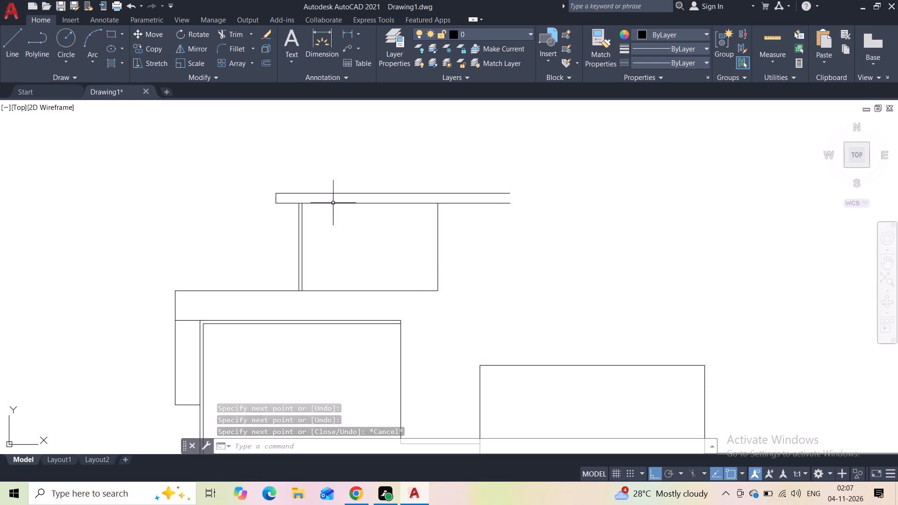
# Draw a rectangle in the right part of the upper room, from the slab's underside to the room's bottom-right corner.
pyautogui.click(109, 36)
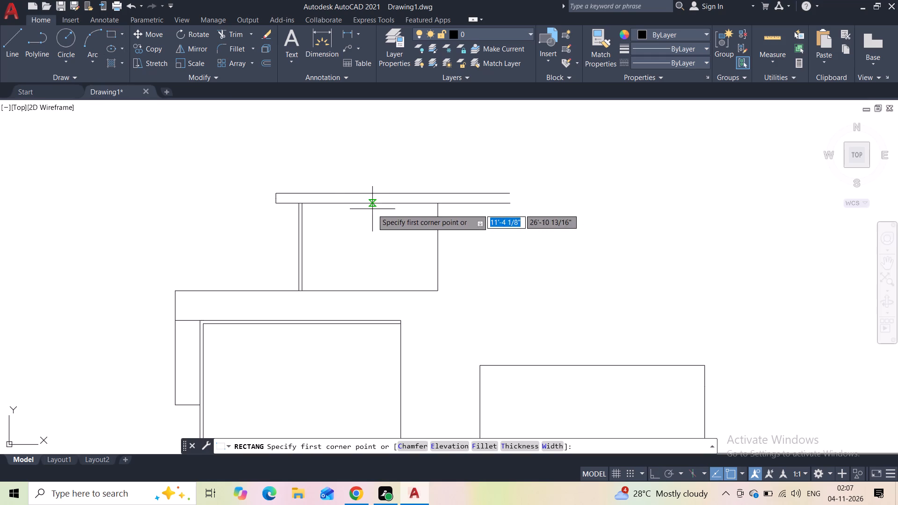
pyautogui.click(372, 209)
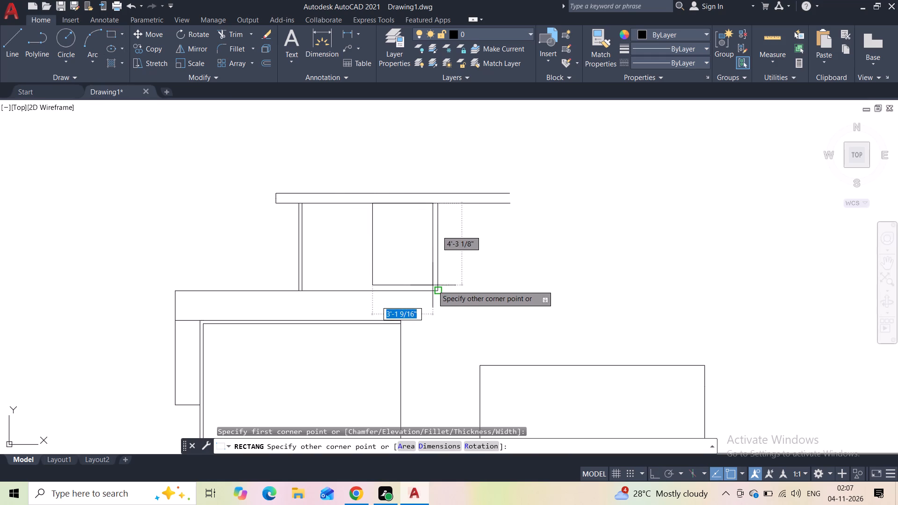
pyautogui.click(433, 285)
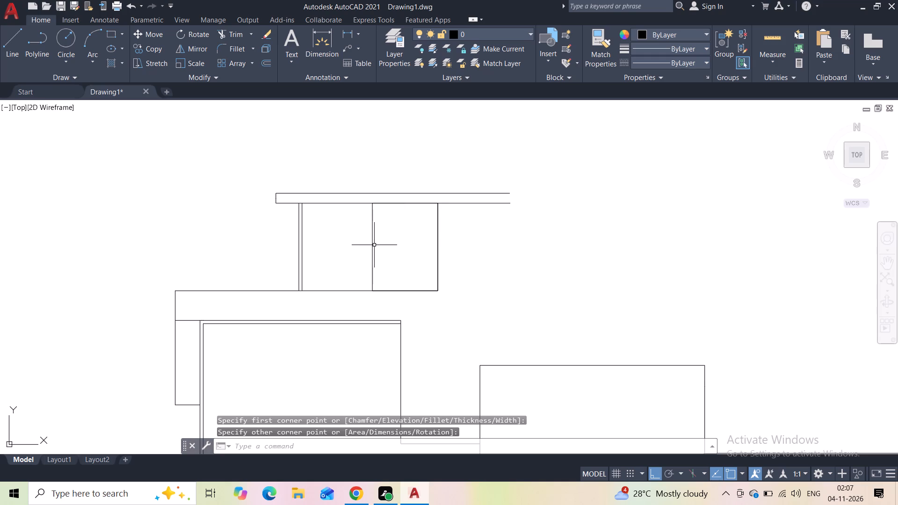
# Stretch the new rectangle's top, bottom and right edges slightly inward, clear of the slab, floor and right wall lines.
pyautogui.click(372, 247)
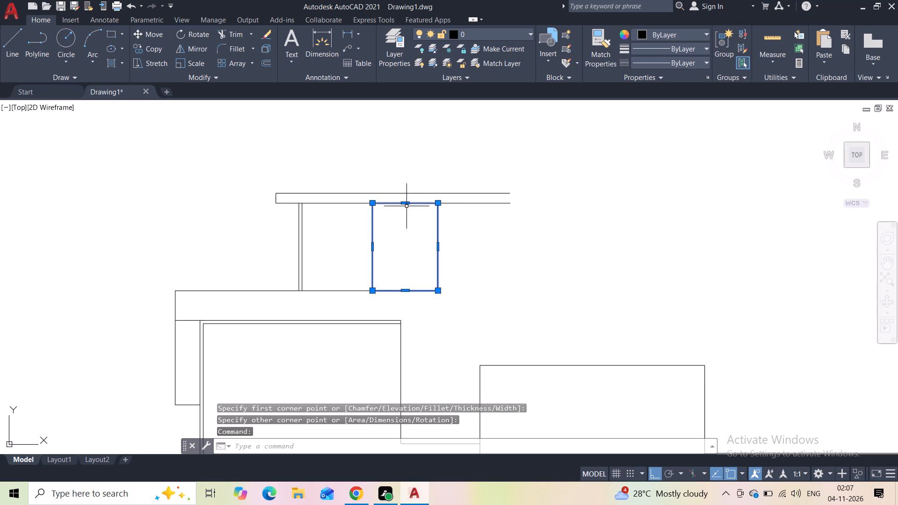
pyautogui.click(405, 206)
pyautogui.click(402, 211)
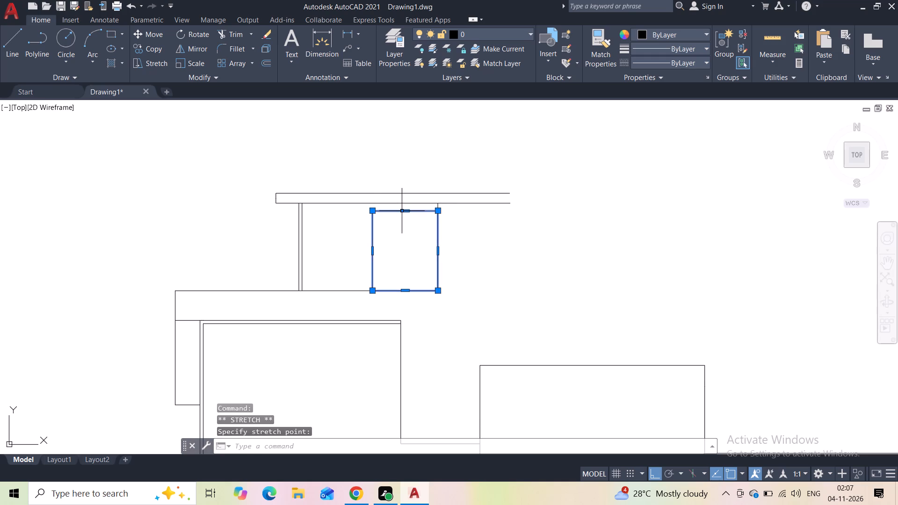
pyautogui.press('Escape')
pyautogui.click(410, 291)
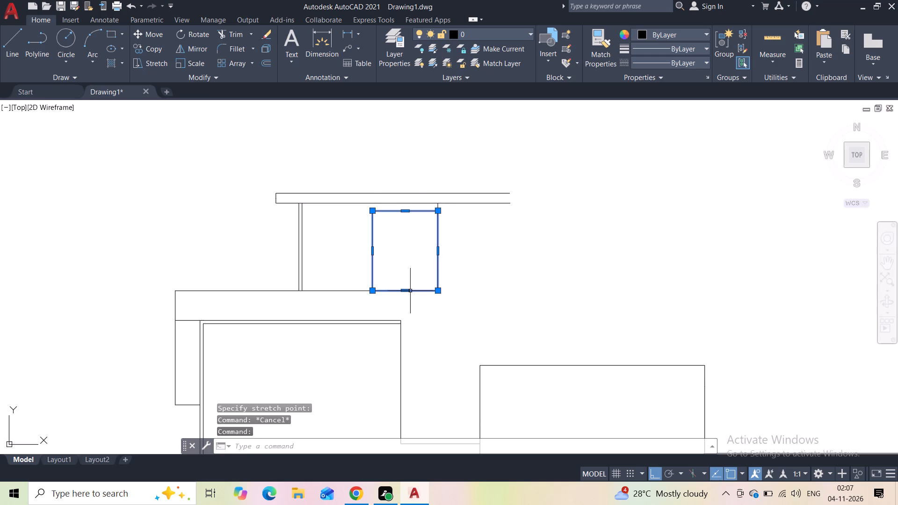
pyautogui.click(407, 290)
pyautogui.click(404, 283)
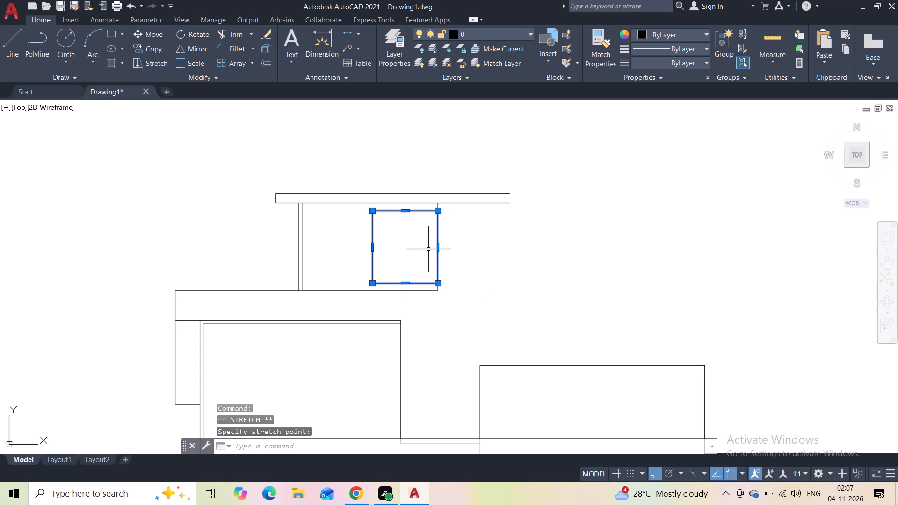
pyautogui.click(436, 249)
pyautogui.click(433, 249)
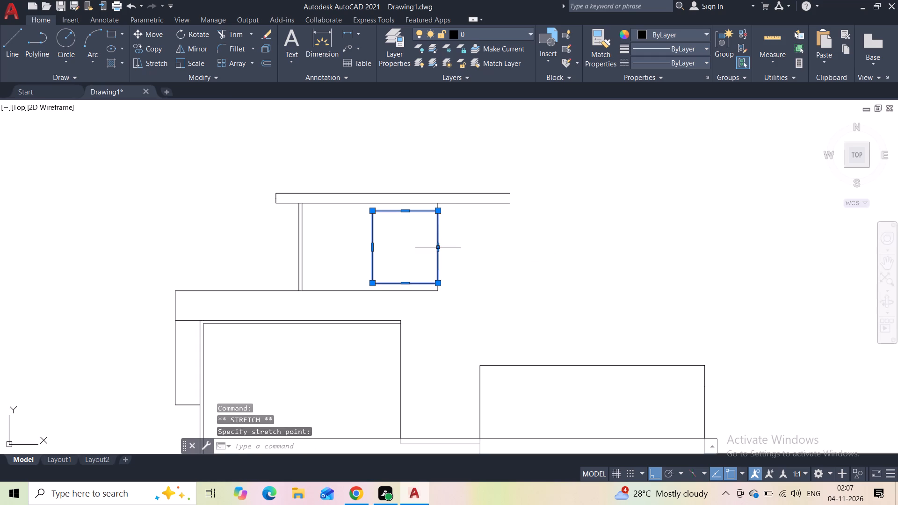
pyautogui.click(437, 248)
pyautogui.click(431, 249)
pyautogui.press('Escape')
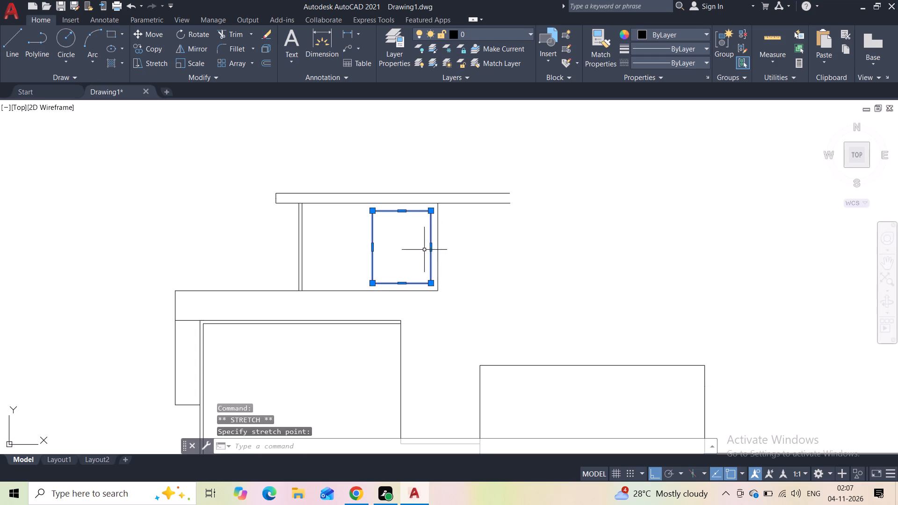
pyautogui.press('Escape')
# Draw a vertical line just left of the inner rectangle, from the slab's underside down to the floor line.
pyautogui.click(18, 56)
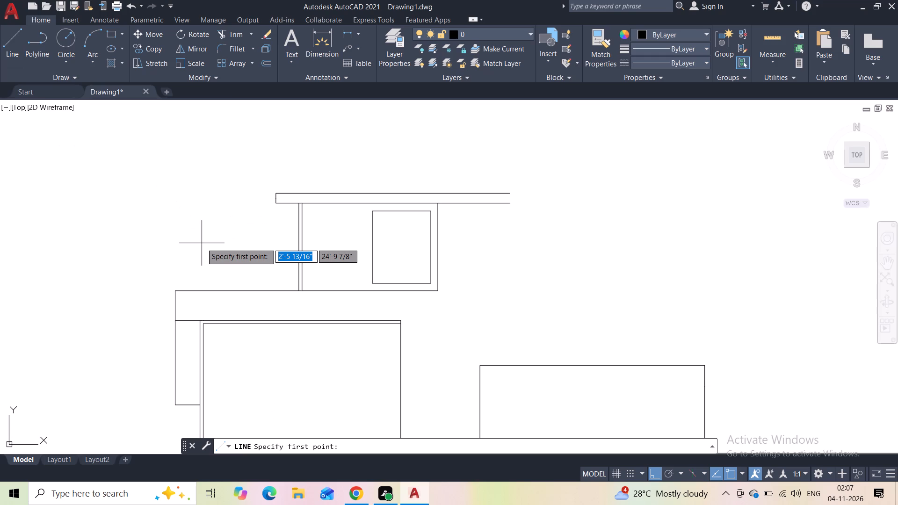
pyautogui.click(367, 204)
pyautogui.click(365, 291)
pyautogui.press('Escape')
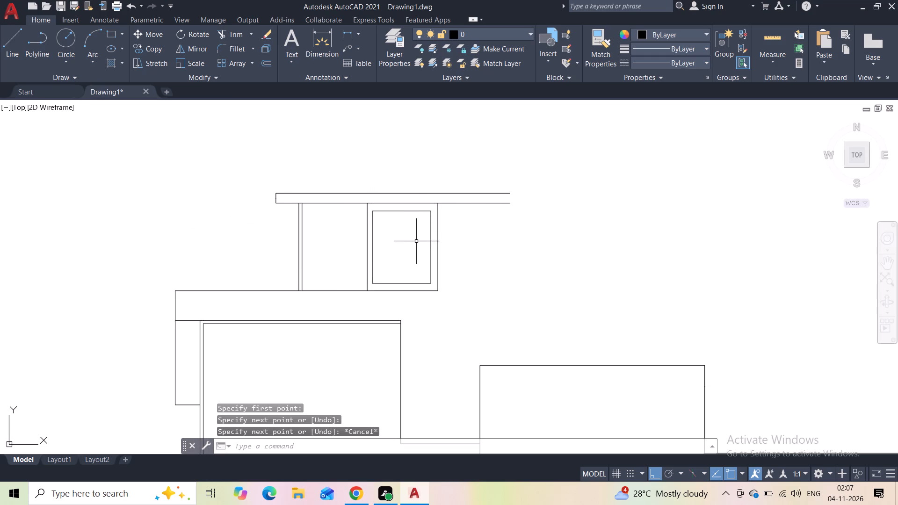
# Draw a horizontal railing line across the lower part of the upper room, from the double wall to the right wall.
pyautogui.click(11, 55)
pyautogui.scroll(2, 295, 255)
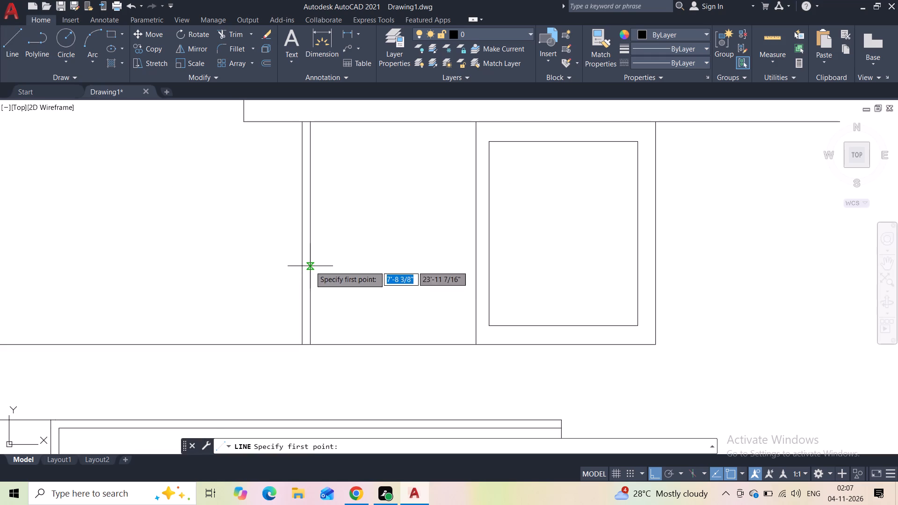
pyautogui.click(310, 266)
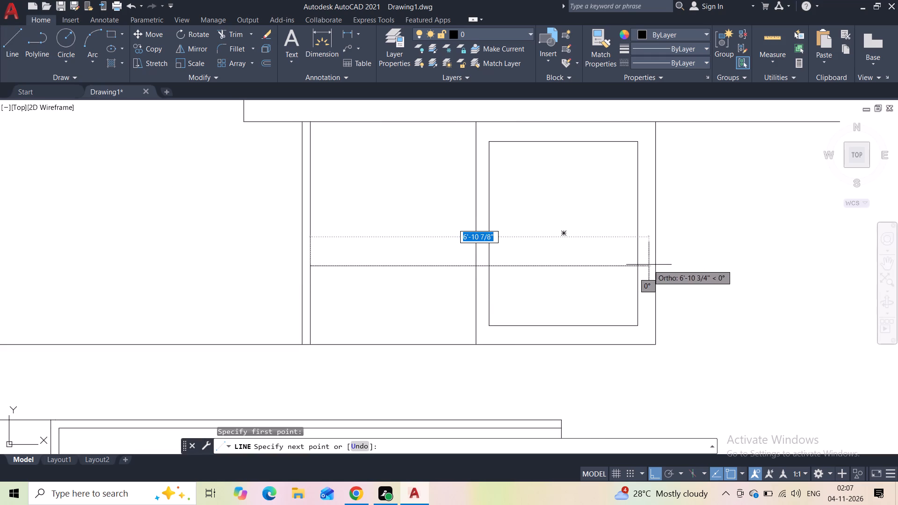
pyautogui.click(651, 266)
pyautogui.press('Escape')
# Offset the horizontal railing line 2" upward.
pyautogui.click(566, 260)
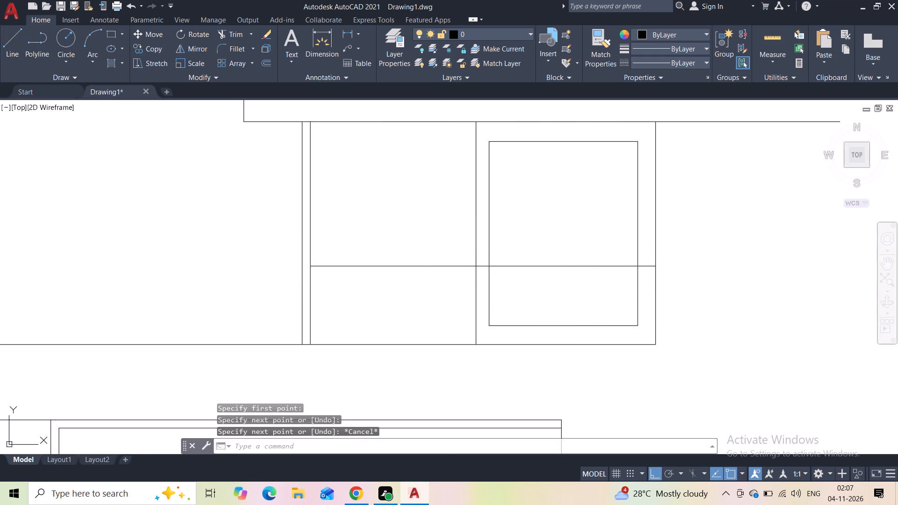
pyautogui.click(557, 281)
pyautogui.click(271, 66)
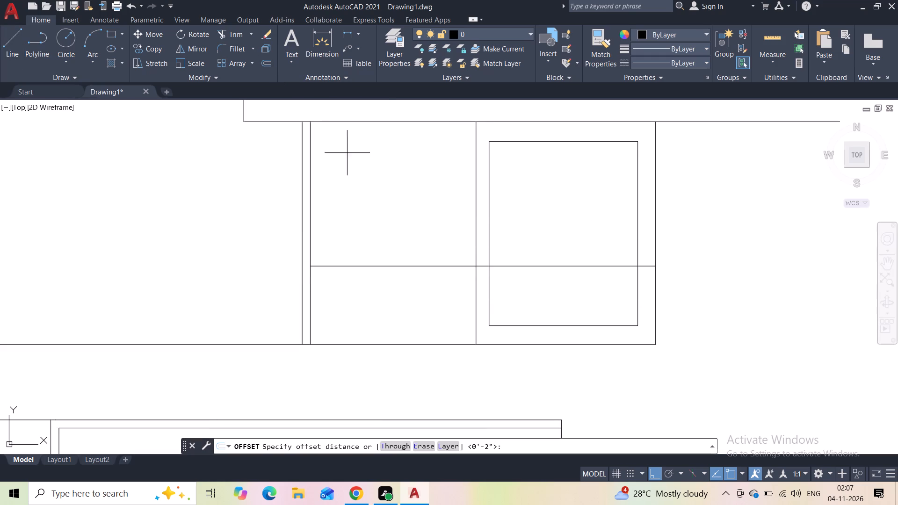
pyautogui.write('2"')
pyautogui.press('Return')
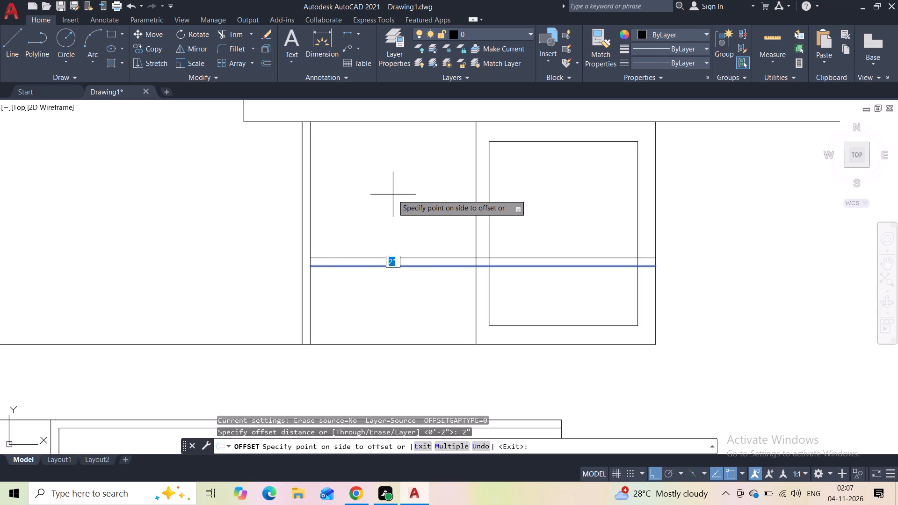
pyautogui.click(393, 196)
pyautogui.press('Escape')
# Copy the railing line pair downward twice, spacing the copies about 6 3/4" apart.
pyautogui.click(406, 242)
pyautogui.click(401, 277)
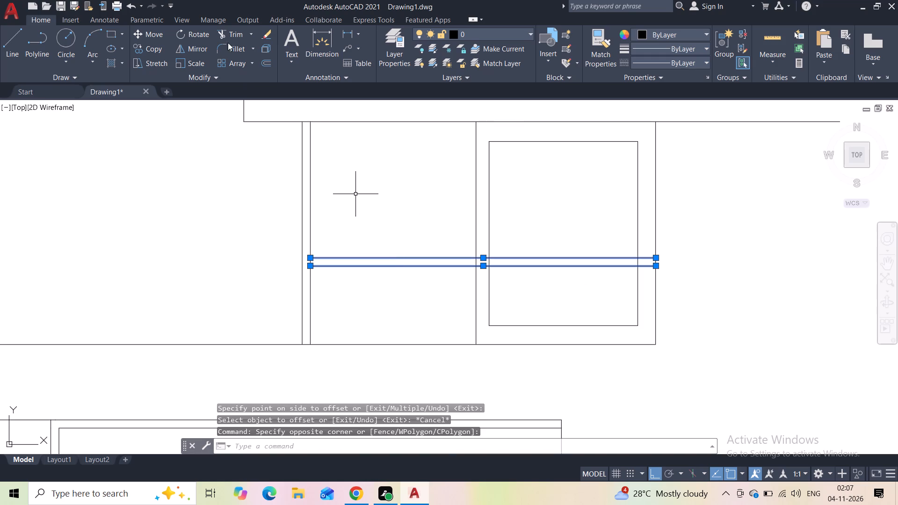
pyautogui.click(157, 54)
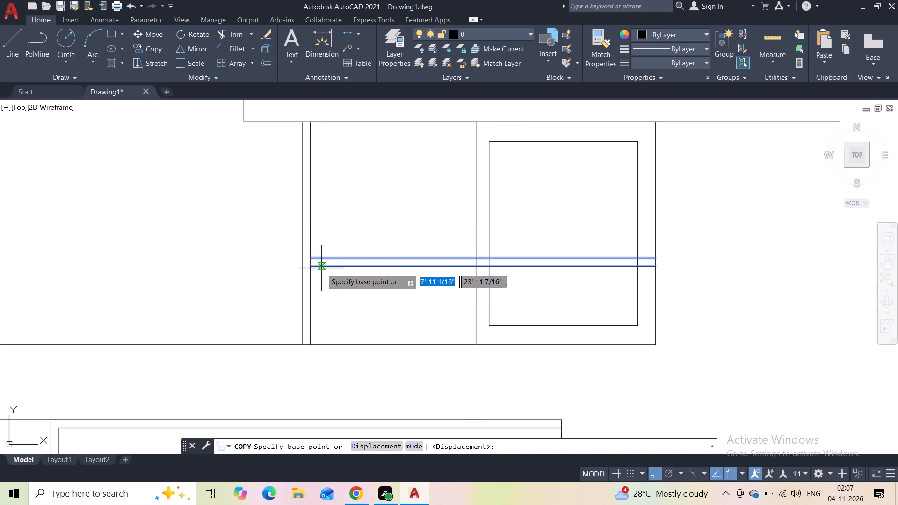
pyautogui.click(312, 266)
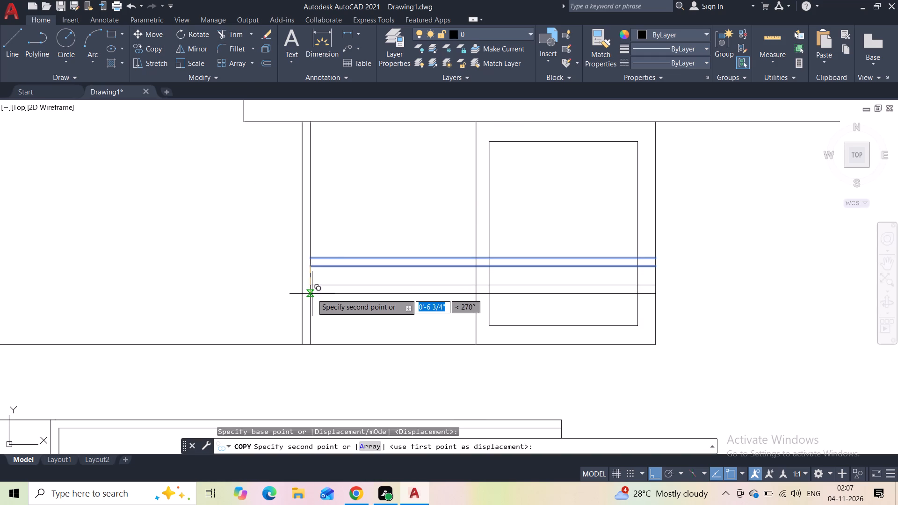
pyautogui.click(312, 294)
pyautogui.click(311, 321)
pyautogui.press('Escape')
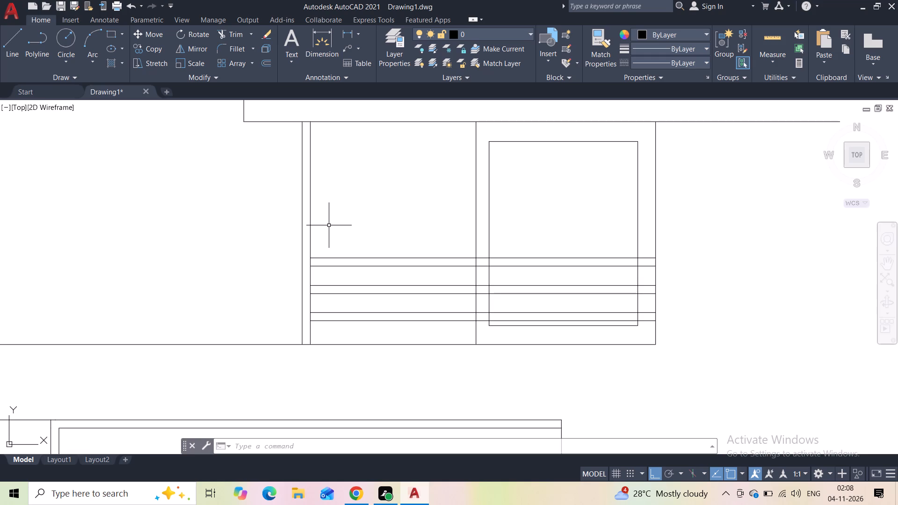
# Draw a rectangle about 3'-0" square to the right of the upper room, just below the roof slab's open end.
pyautogui.scroll(-2, 271, 177)
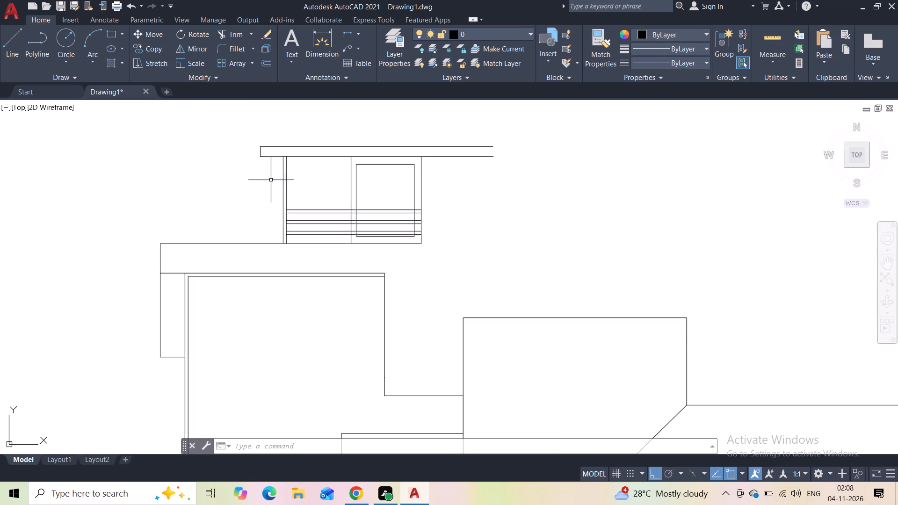
pyautogui.moveTo(393, 212); pyautogui.dragTo(333, 200, button='middle')
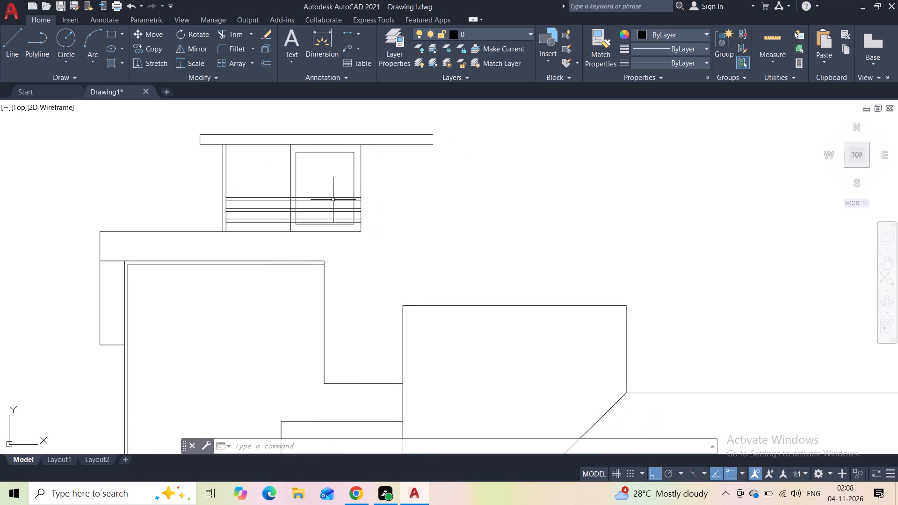
pyautogui.click(114, 35)
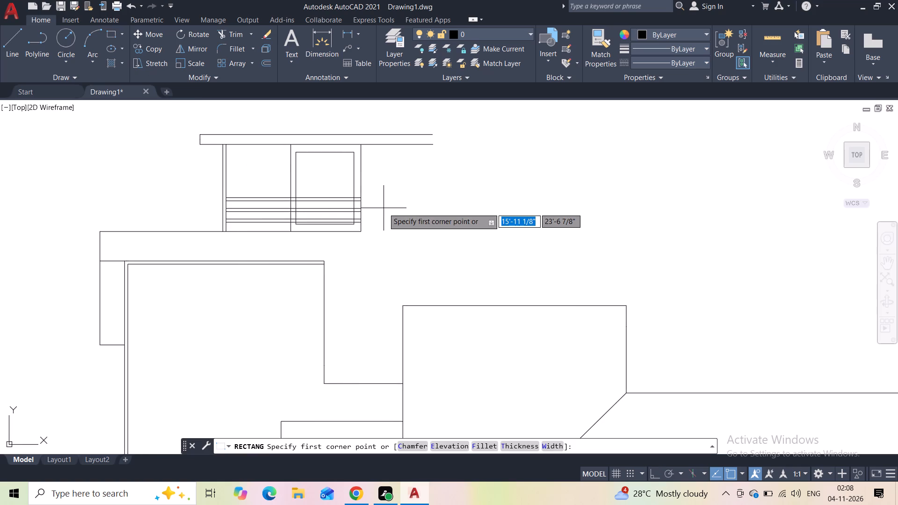
pyautogui.scroll(-1, 413, 232)
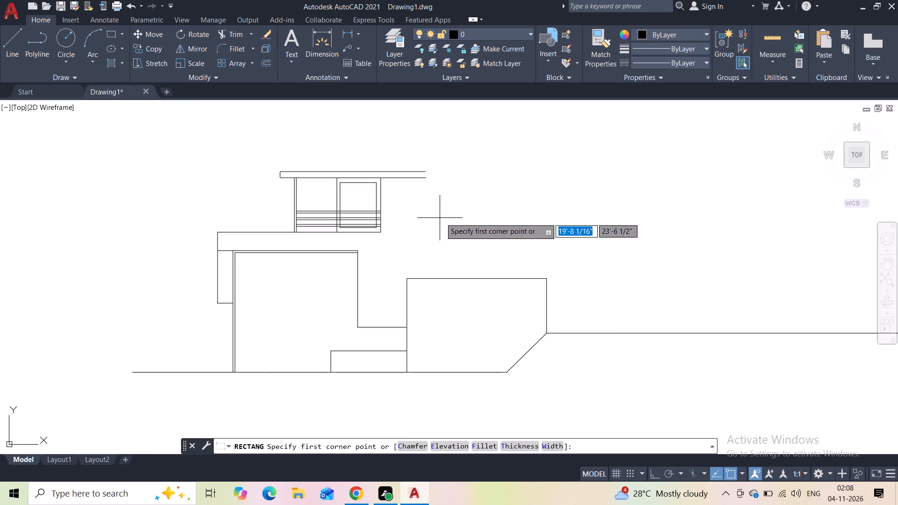
pyautogui.click(420, 195)
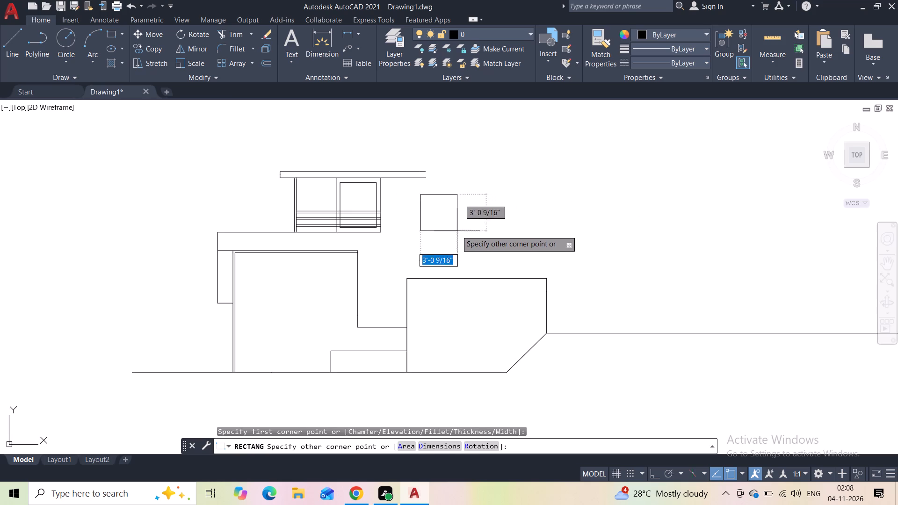
pyautogui.click(456, 230)
# Stretch the top edge of the new square slightly upward.
pyautogui.scroll(2, 444, 209)
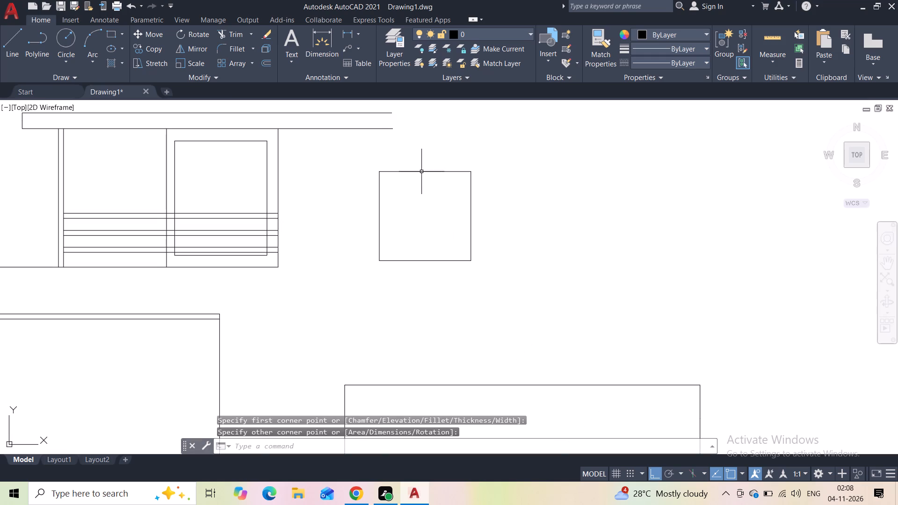
pyautogui.click(421, 172)
pyautogui.click(429, 171)
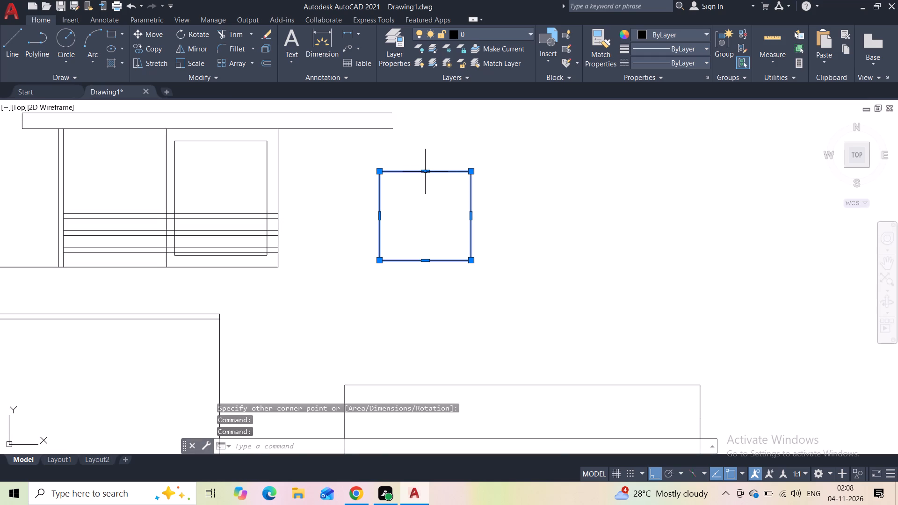
pyautogui.click(424, 172)
pyautogui.click(422, 161)
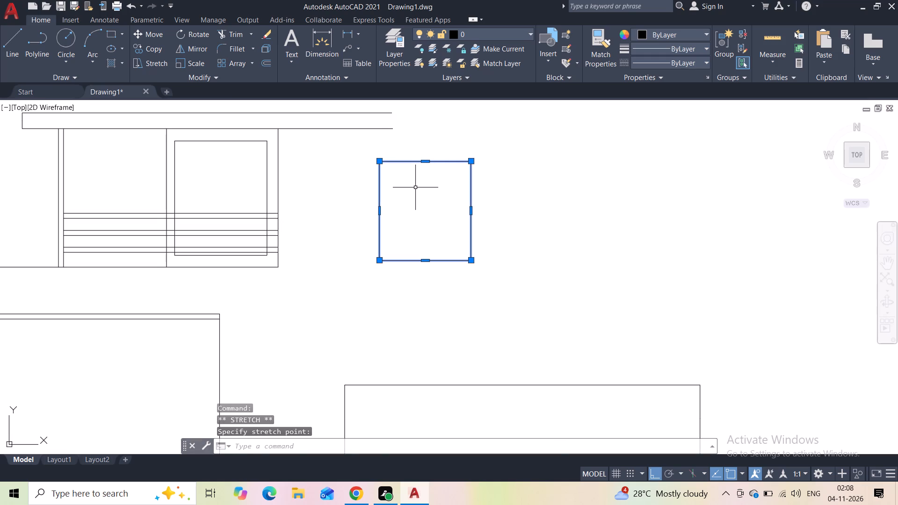
# Move the top line of the lower block beside the sloping ground straight down, keeping it between the block's side walls.
pyautogui.press('Escape')
pyautogui.scroll(-2, 416, 193)
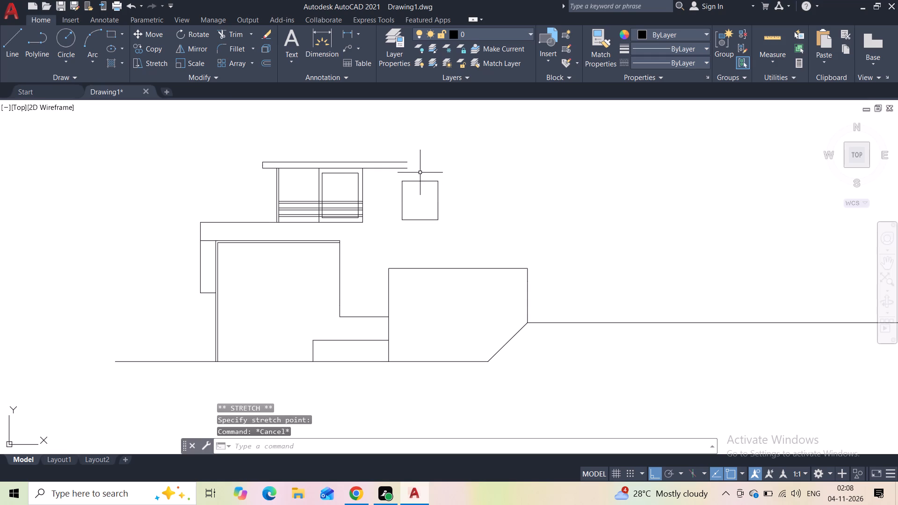
pyautogui.scroll(-1, 420, 173)
pyautogui.click(431, 233)
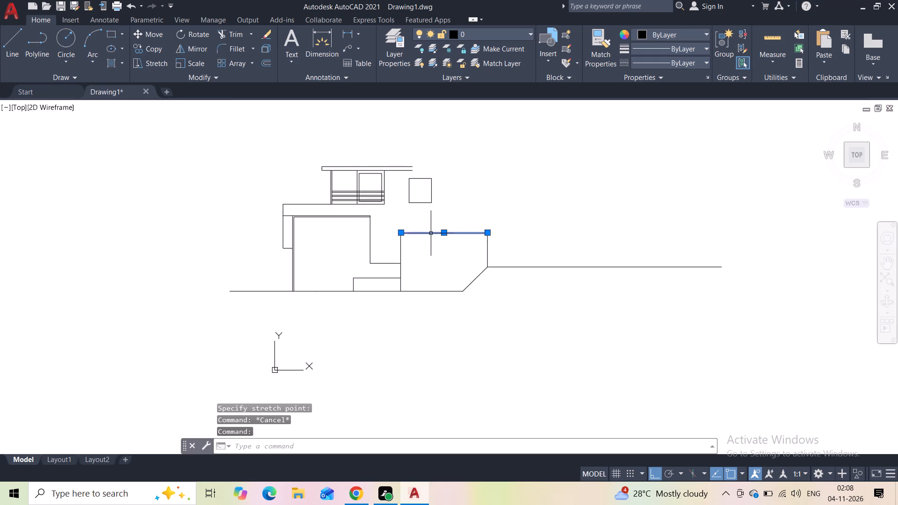
pyautogui.scroll(2, 426, 239)
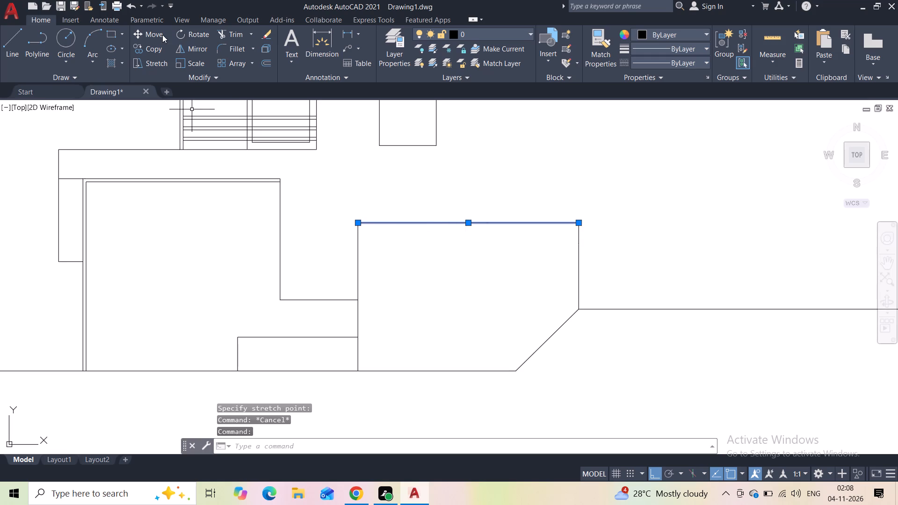
pyautogui.click(162, 35)
pyautogui.click(359, 224)
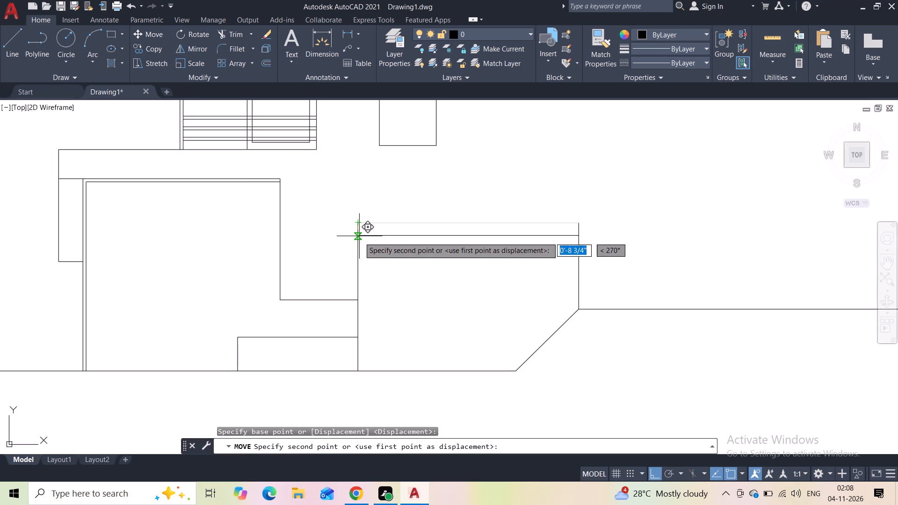
pyautogui.click(359, 248)
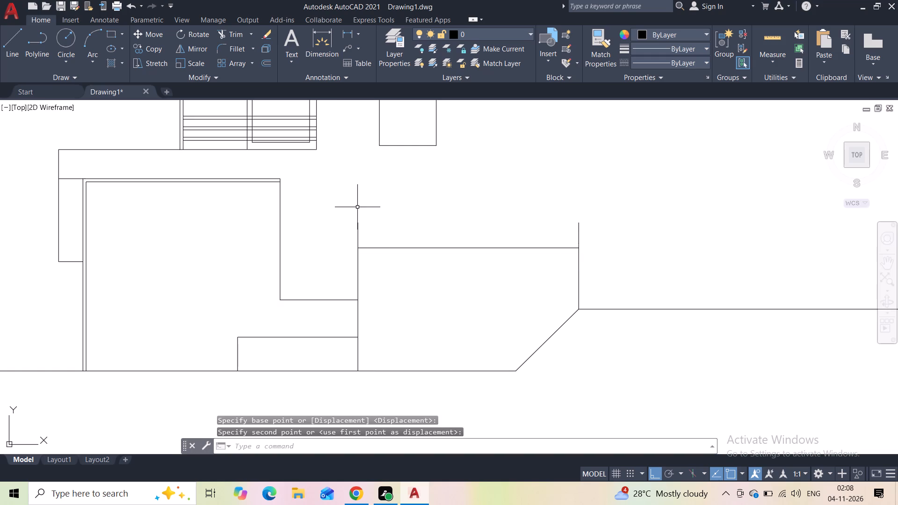
# Trim the ends of both side walls that project above the lower block's lowered top line.
pyautogui.click(236, 40)
pyautogui.moveTo(317, 225); pyautogui.dragTo(415, 232)
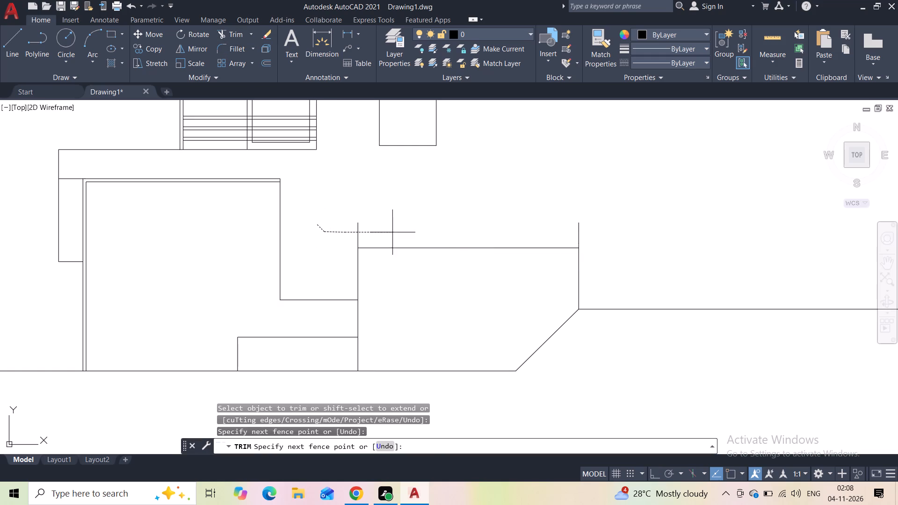
pyautogui.moveTo(415, 232); pyautogui.dragTo(625, 235)
pyautogui.scroll(-1, 421, 203)
pyautogui.scroll(3, 516, 228)
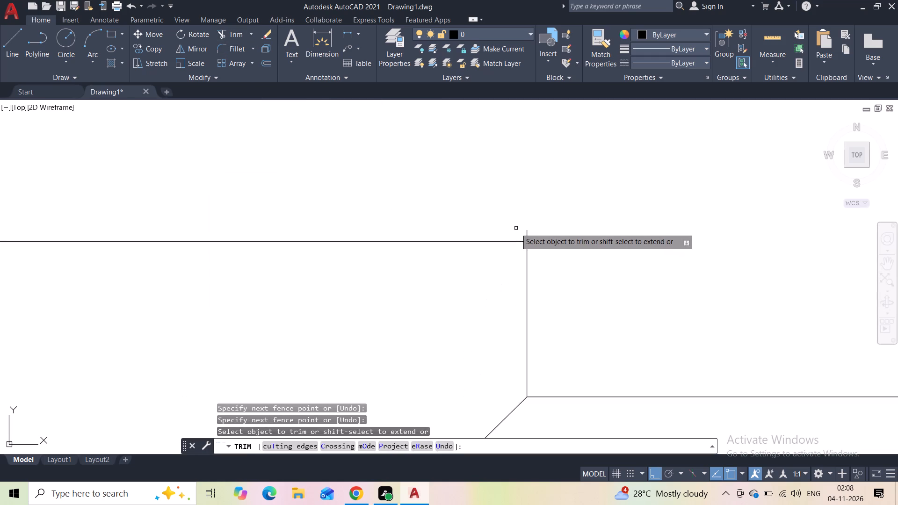
pyautogui.scroll(3, 516, 228)
pyautogui.moveTo(532, 244); pyautogui.dragTo(583, 251)
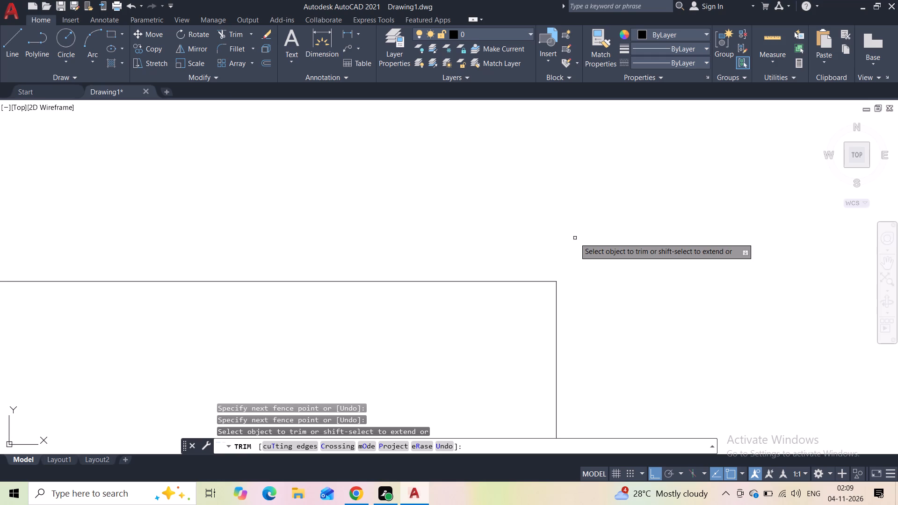
pyautogui.scroll(-6, 571, 260)
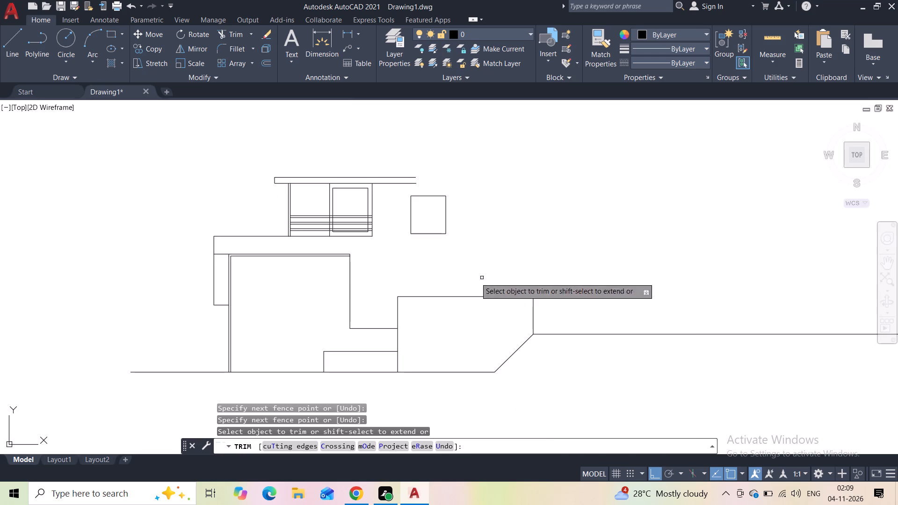
pyautogui.moveTo(442, 278); pyautogui.dragTo(483, 290, button='middle')
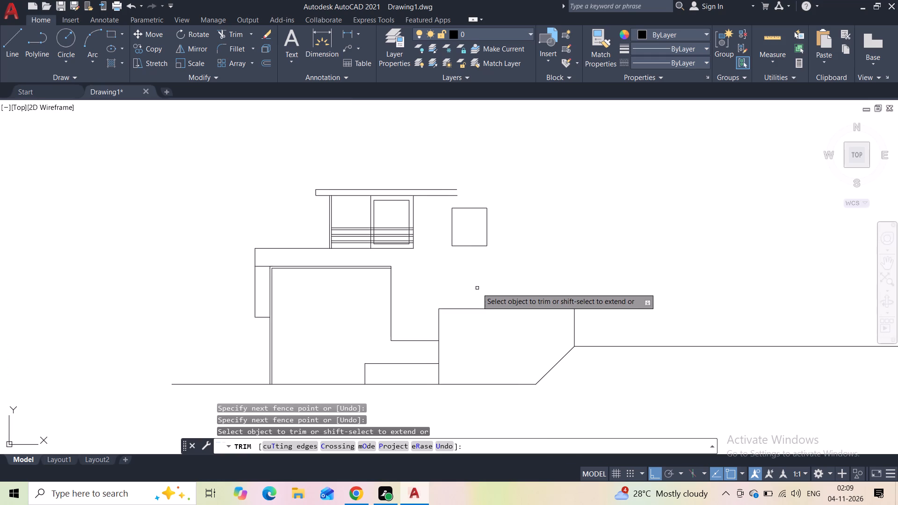
pyautogui.press('Escape')
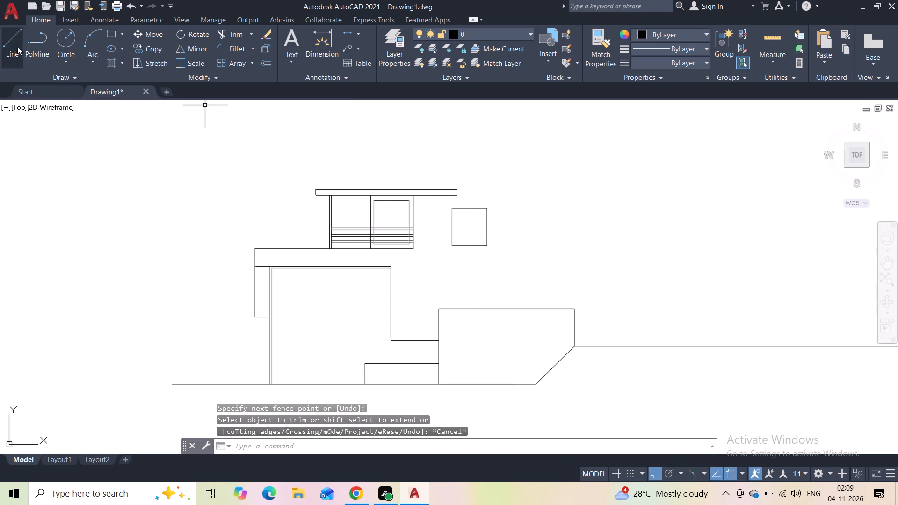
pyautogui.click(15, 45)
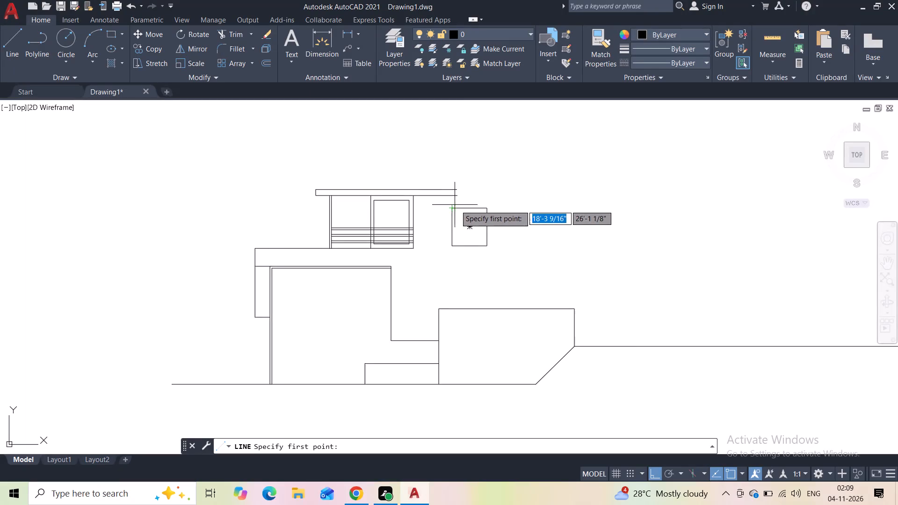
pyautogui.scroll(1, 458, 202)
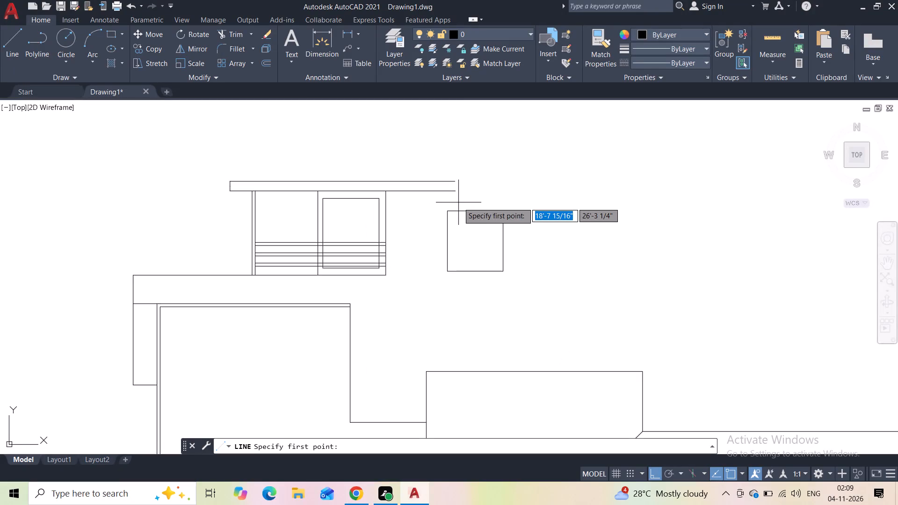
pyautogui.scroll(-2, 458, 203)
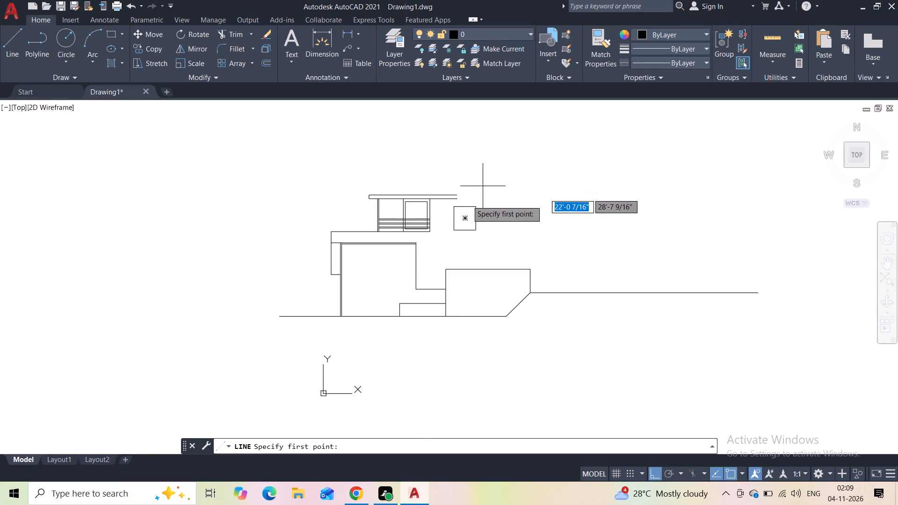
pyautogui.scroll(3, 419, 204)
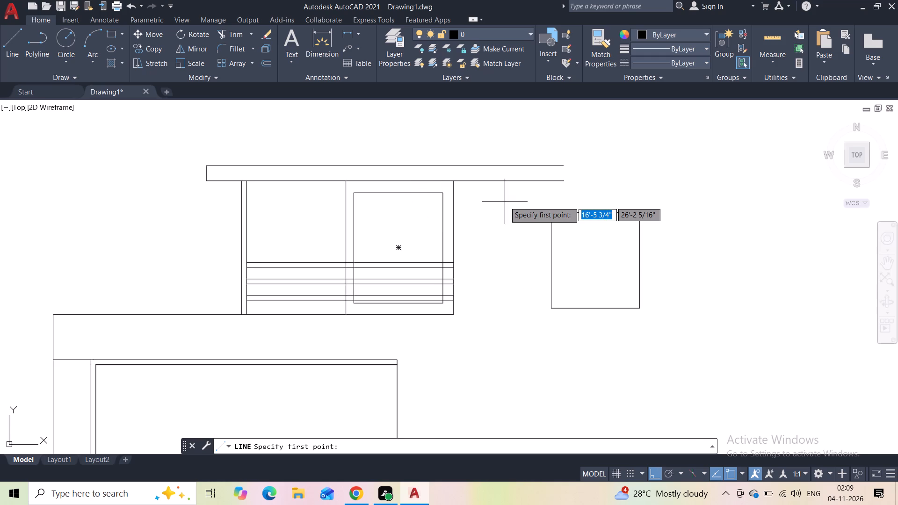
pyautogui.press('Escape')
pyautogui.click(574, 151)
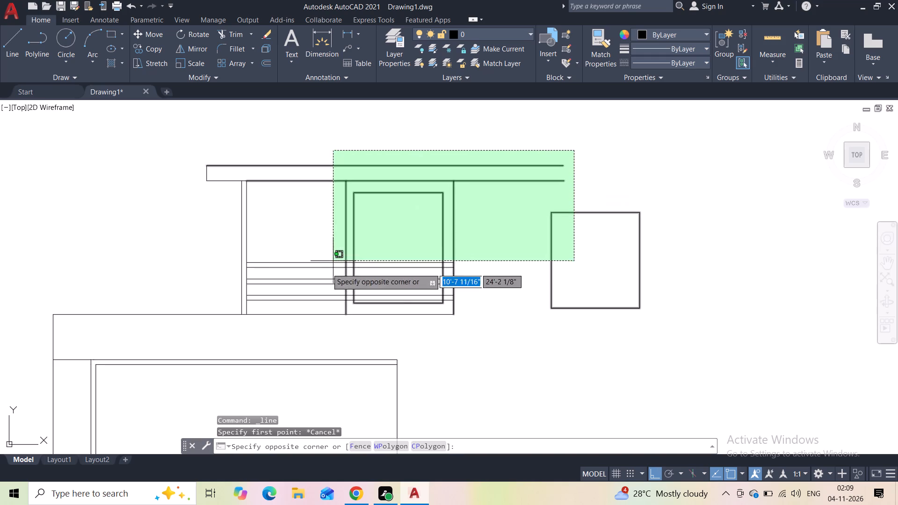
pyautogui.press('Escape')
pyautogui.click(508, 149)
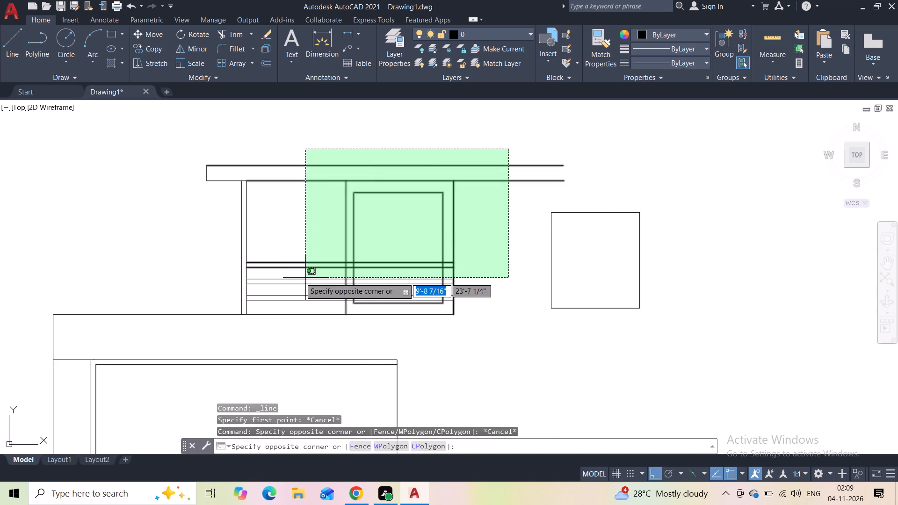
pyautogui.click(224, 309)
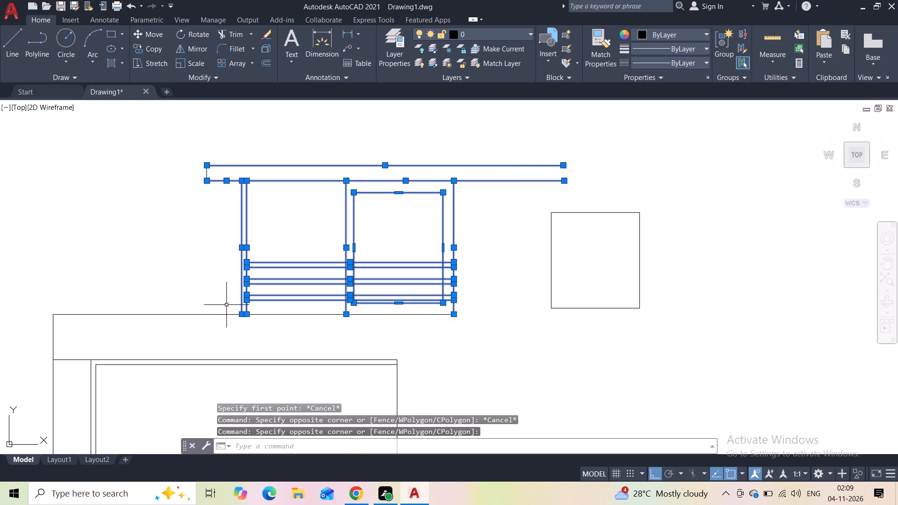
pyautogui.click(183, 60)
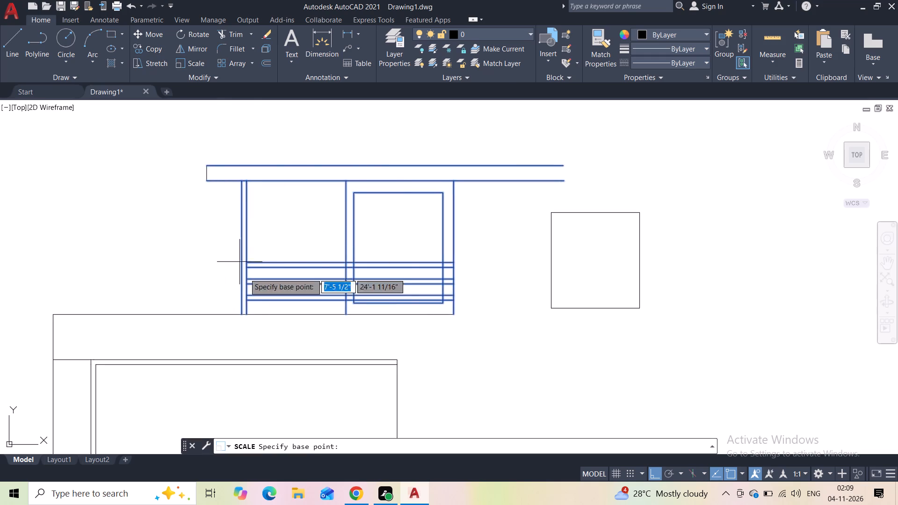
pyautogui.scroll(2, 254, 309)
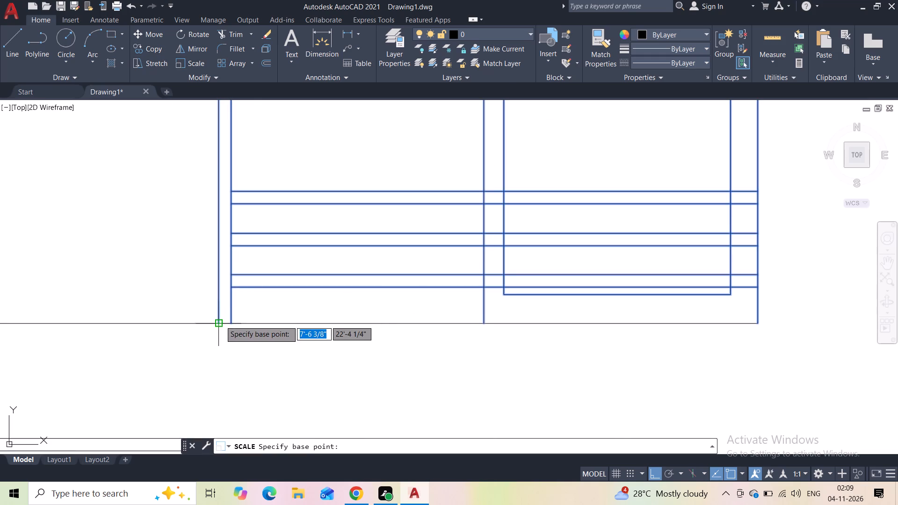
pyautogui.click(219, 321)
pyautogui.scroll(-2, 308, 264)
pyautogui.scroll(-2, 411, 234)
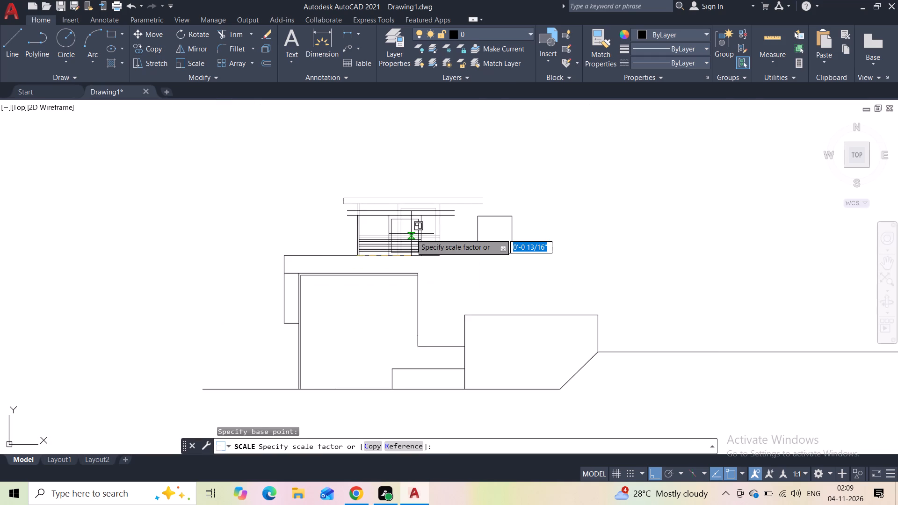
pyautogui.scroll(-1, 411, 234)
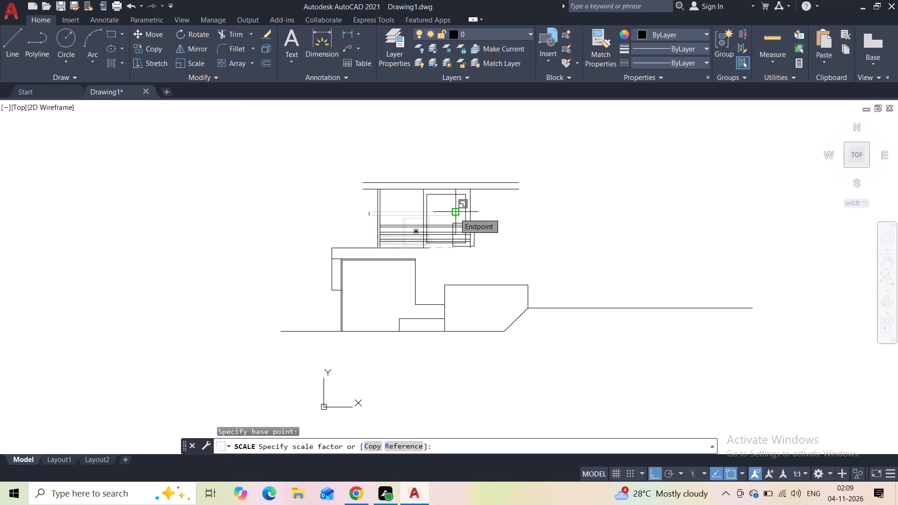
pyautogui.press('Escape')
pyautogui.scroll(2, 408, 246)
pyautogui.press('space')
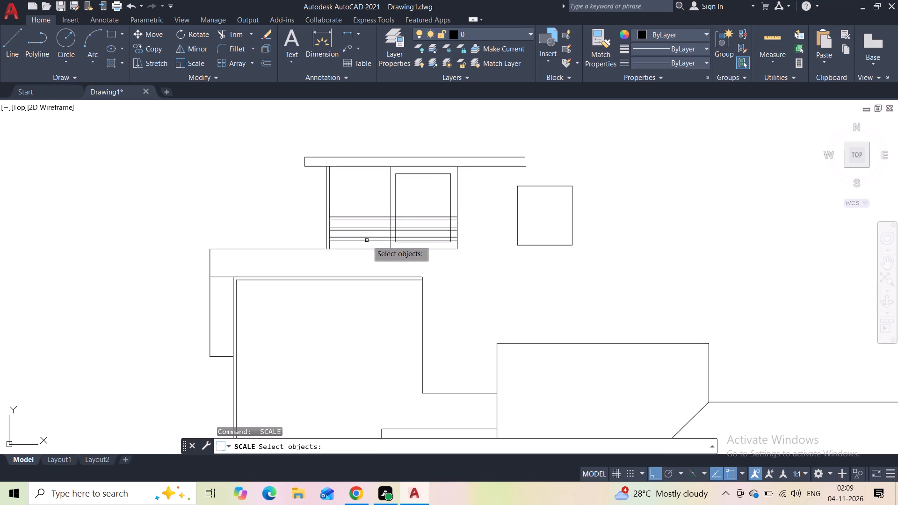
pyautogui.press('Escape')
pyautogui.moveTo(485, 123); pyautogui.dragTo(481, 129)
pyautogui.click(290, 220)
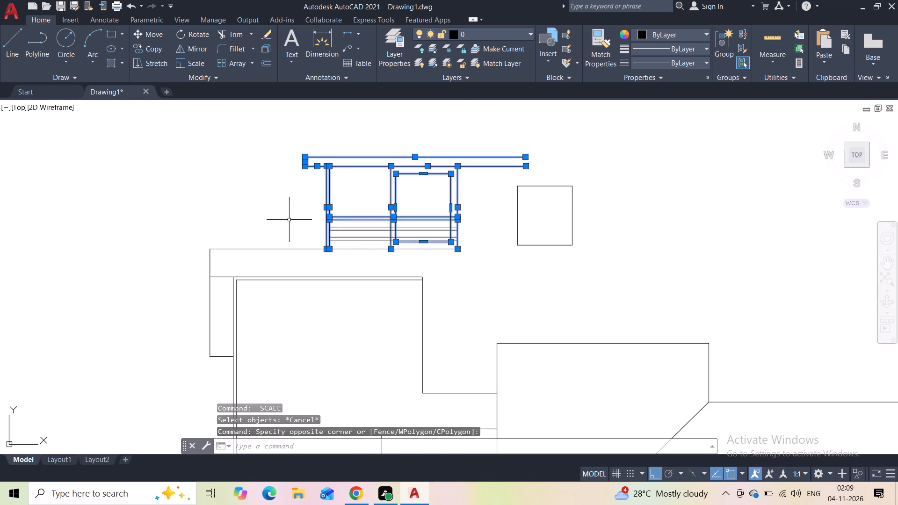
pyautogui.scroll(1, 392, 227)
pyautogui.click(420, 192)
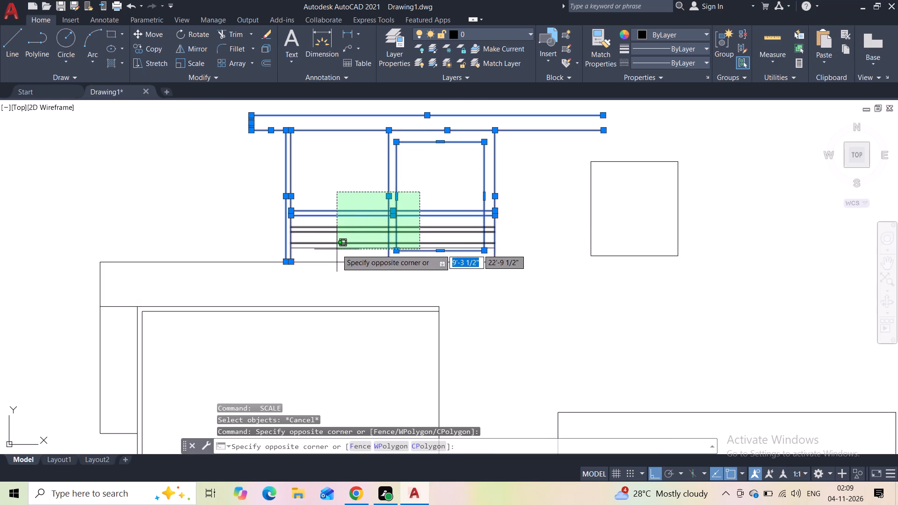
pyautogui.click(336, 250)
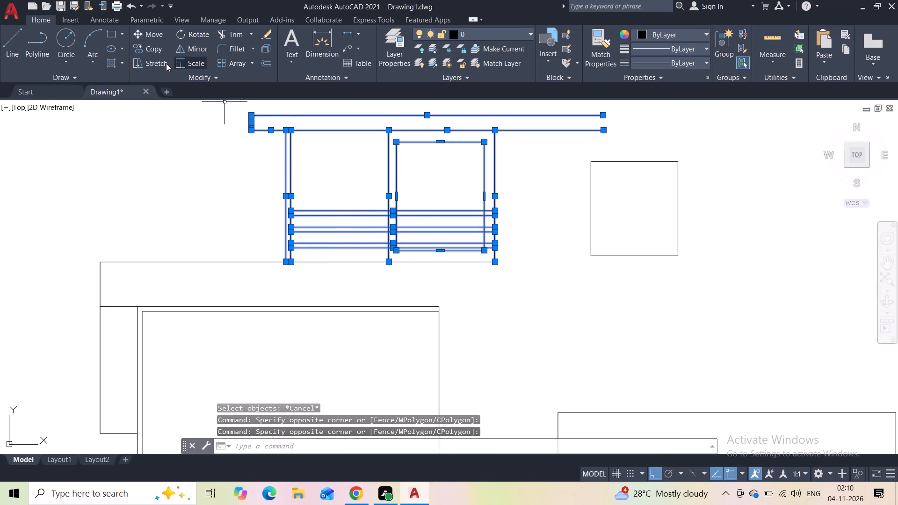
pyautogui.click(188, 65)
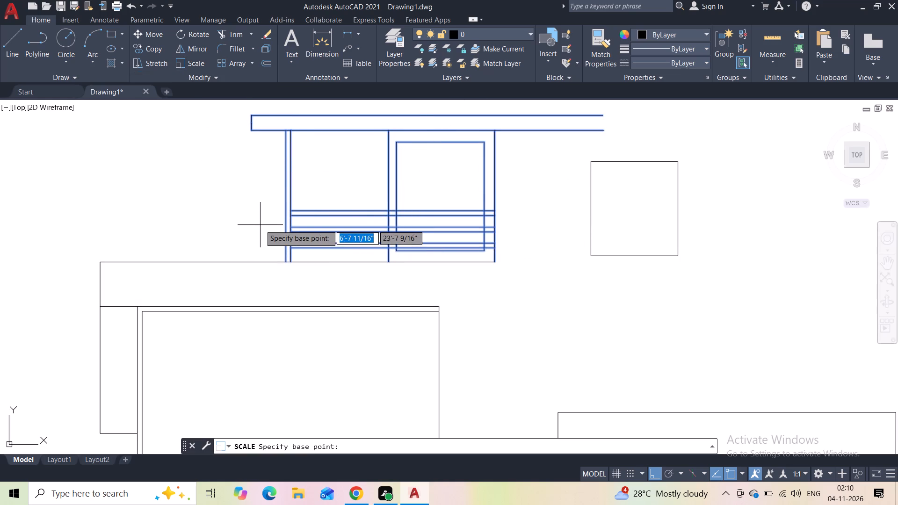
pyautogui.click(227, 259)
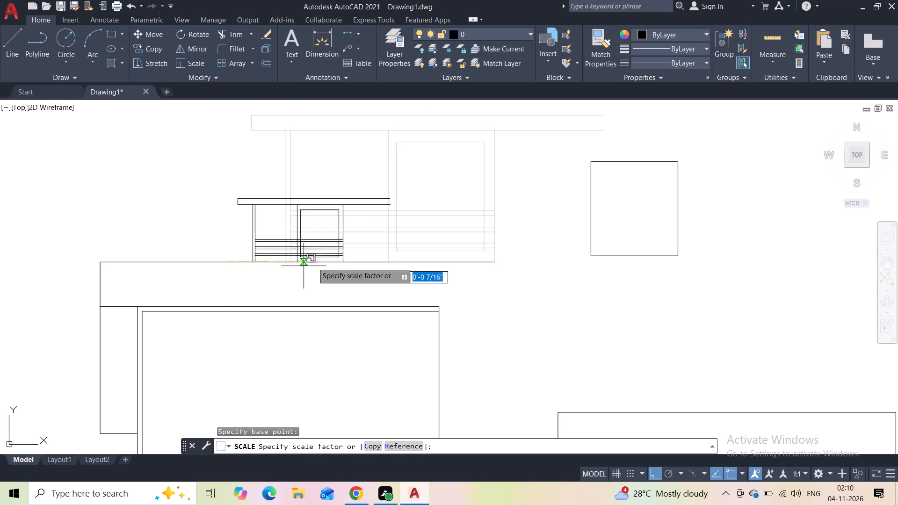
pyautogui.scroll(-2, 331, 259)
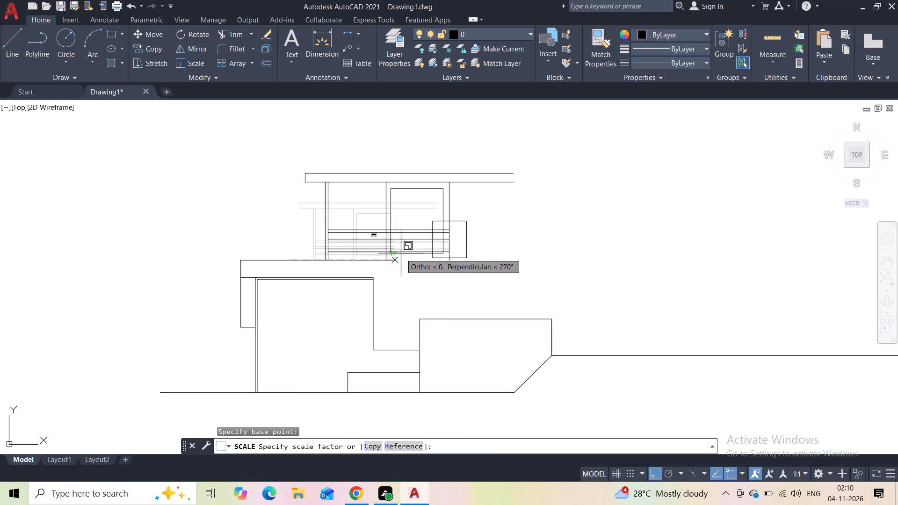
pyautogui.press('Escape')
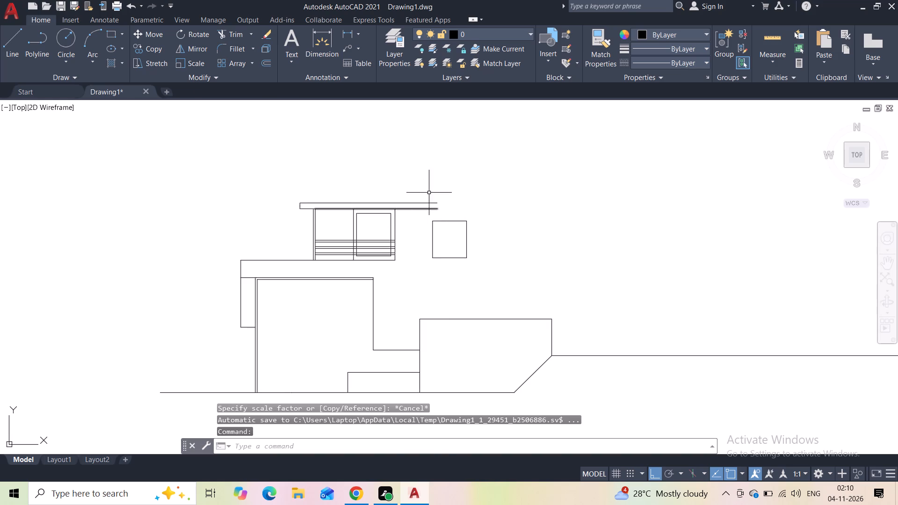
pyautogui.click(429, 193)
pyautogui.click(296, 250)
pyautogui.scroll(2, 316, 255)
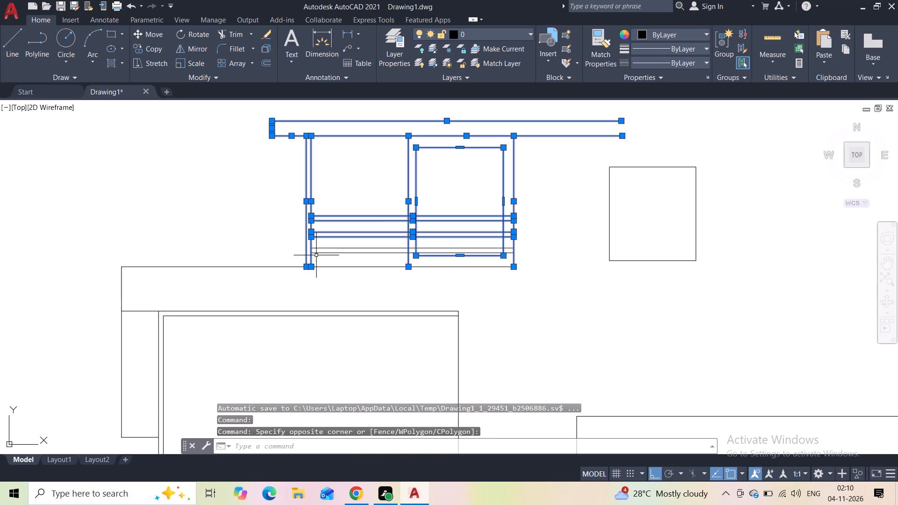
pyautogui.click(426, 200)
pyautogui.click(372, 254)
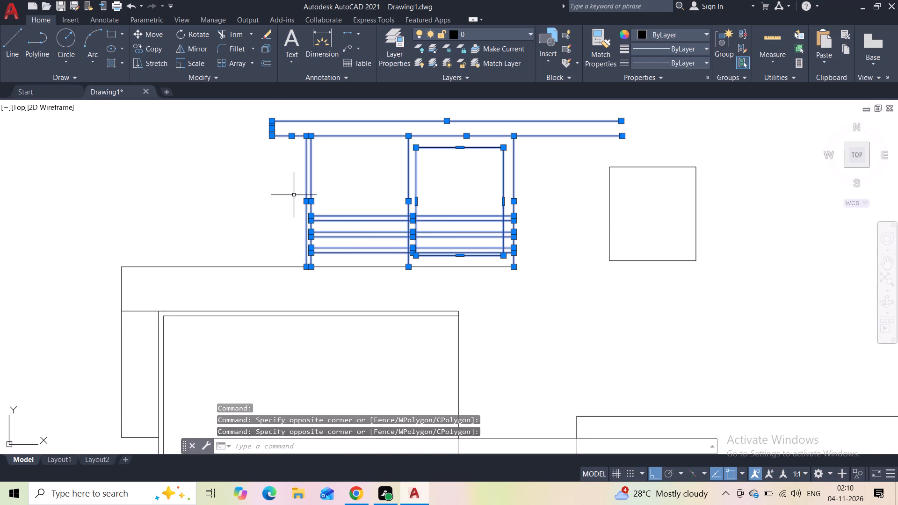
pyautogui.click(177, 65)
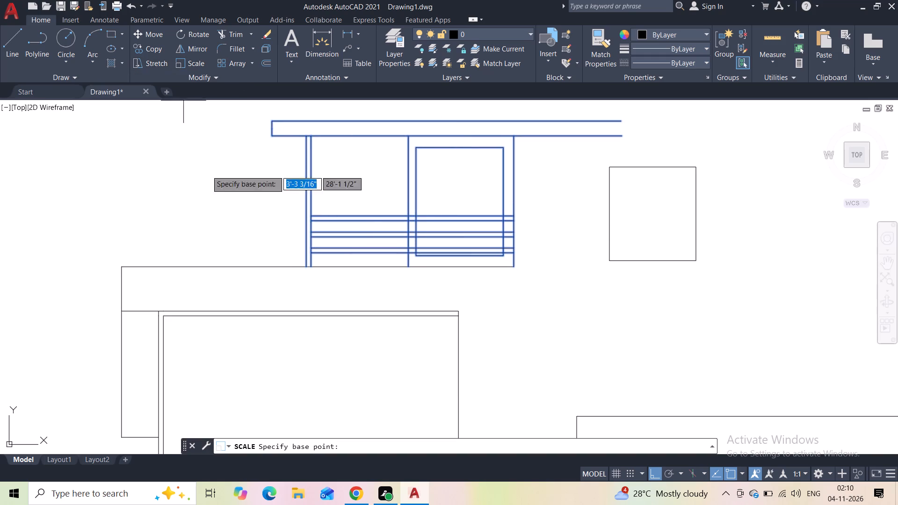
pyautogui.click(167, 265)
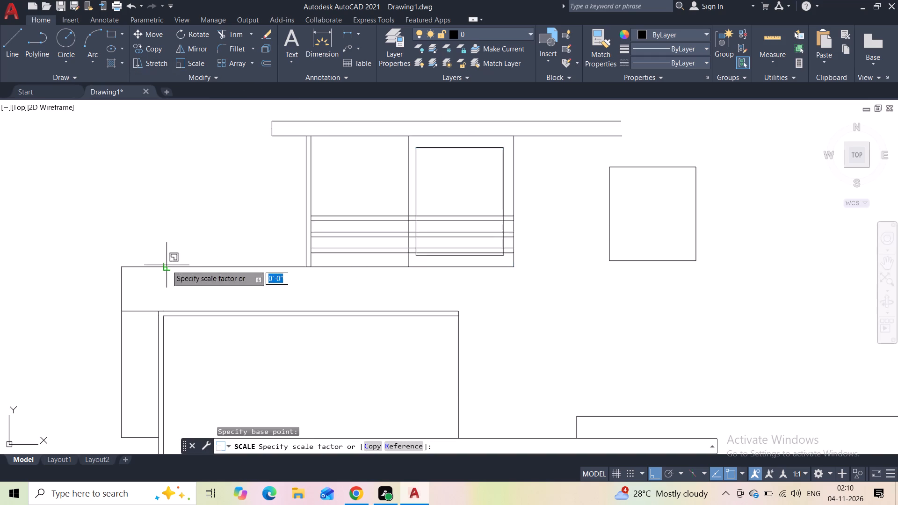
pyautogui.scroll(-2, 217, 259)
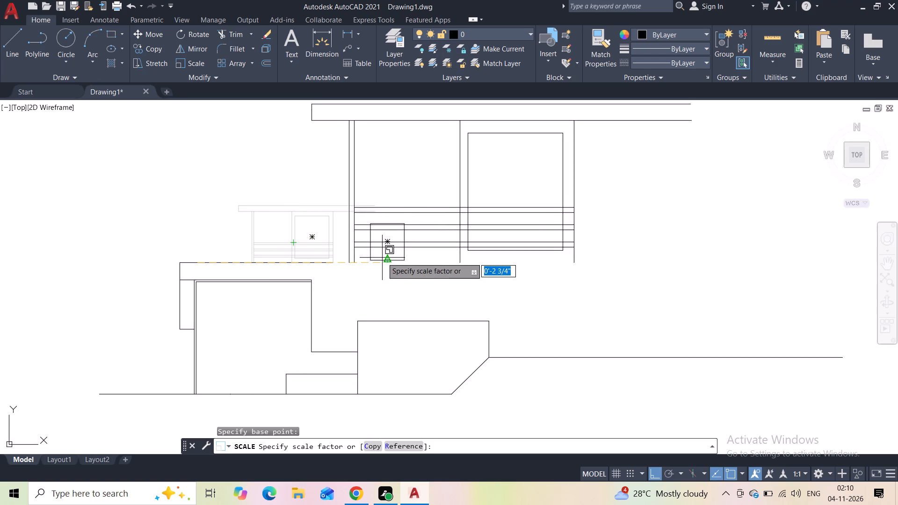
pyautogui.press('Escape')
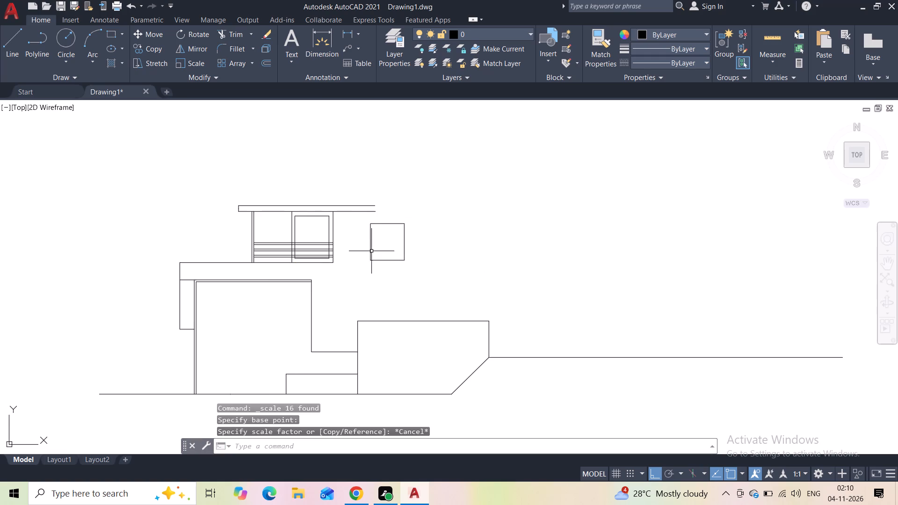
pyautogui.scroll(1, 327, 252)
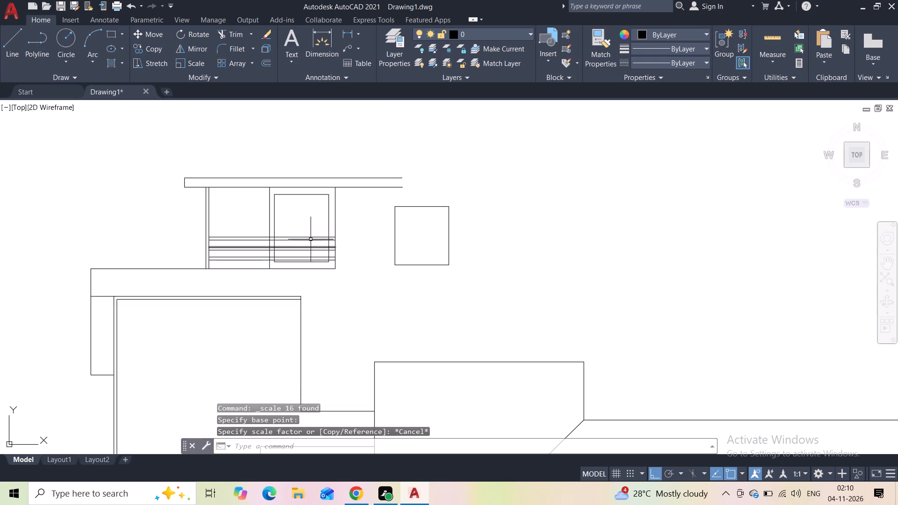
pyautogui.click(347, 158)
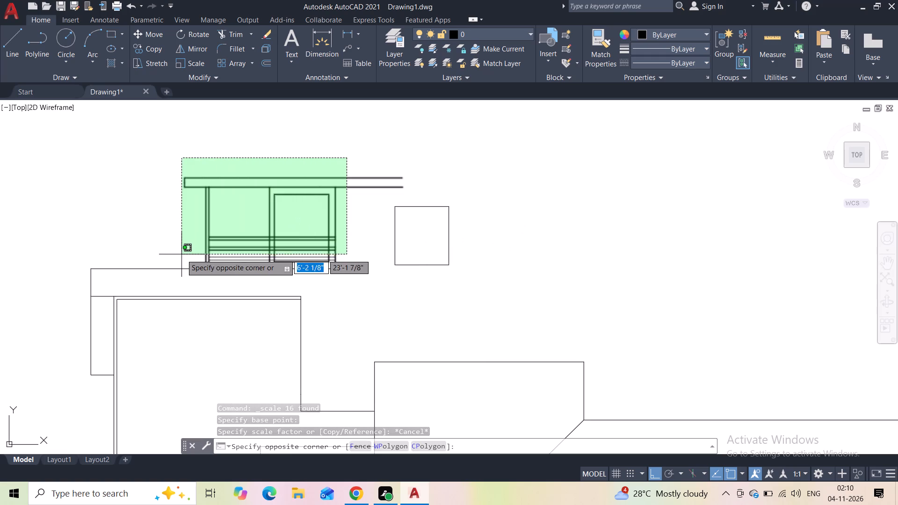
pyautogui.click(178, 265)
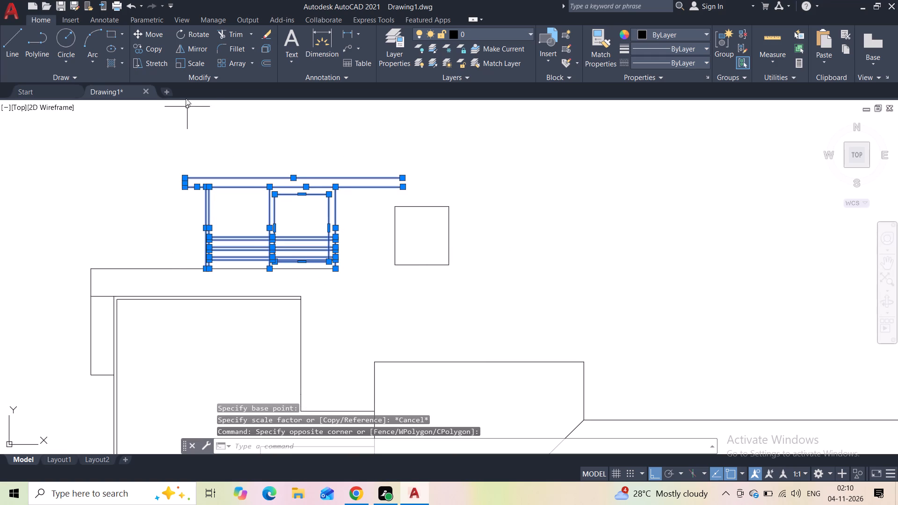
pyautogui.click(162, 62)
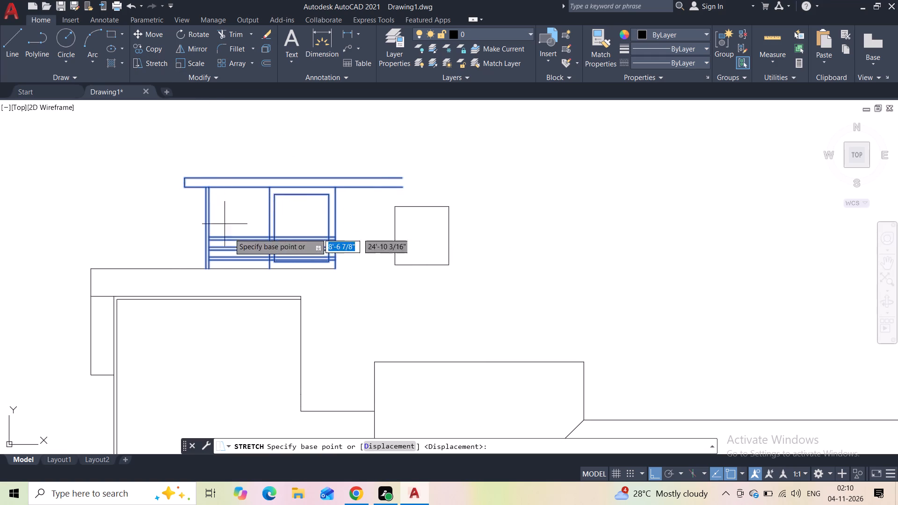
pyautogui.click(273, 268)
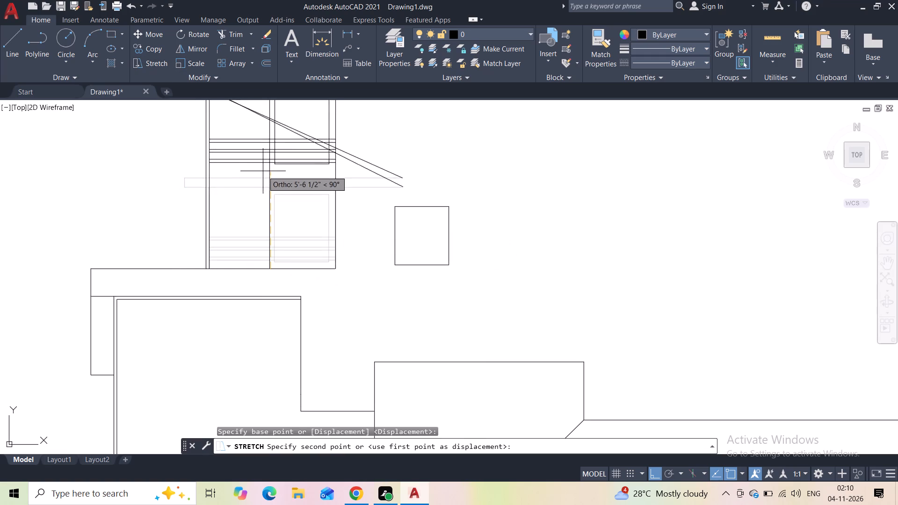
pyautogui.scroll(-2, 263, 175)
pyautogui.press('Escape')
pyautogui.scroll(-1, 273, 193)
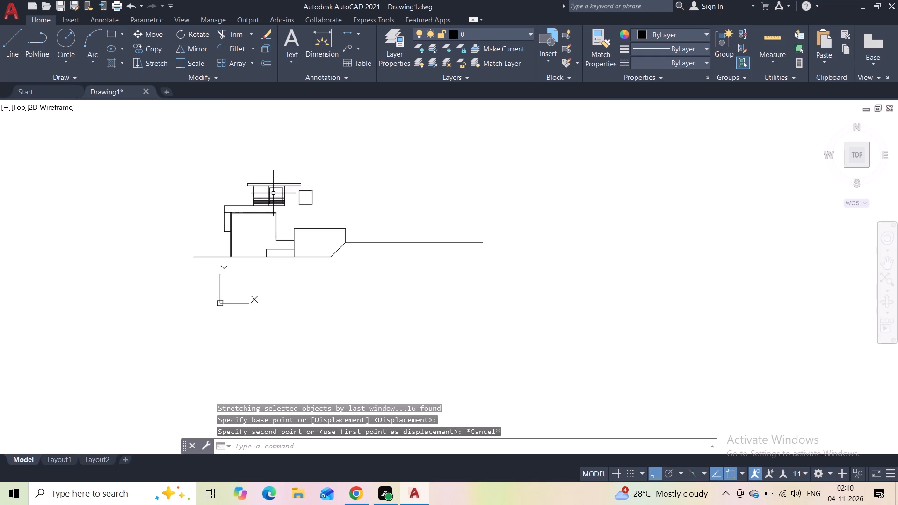
# Move all the roof slab's lines 2' straight up, leaving the upper room's walls and window in place.
pyautogui.scroll(3, 273, 193)
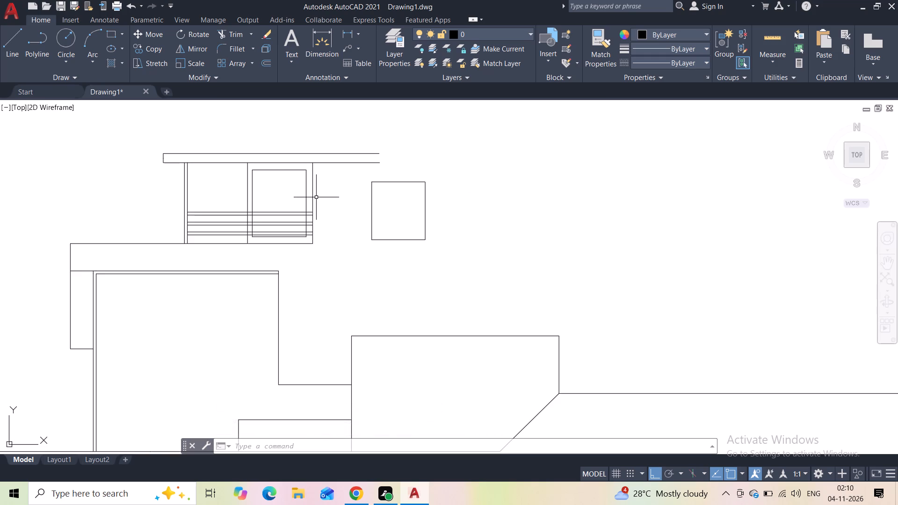
pyautogui.scroll(-2, 328, 193)
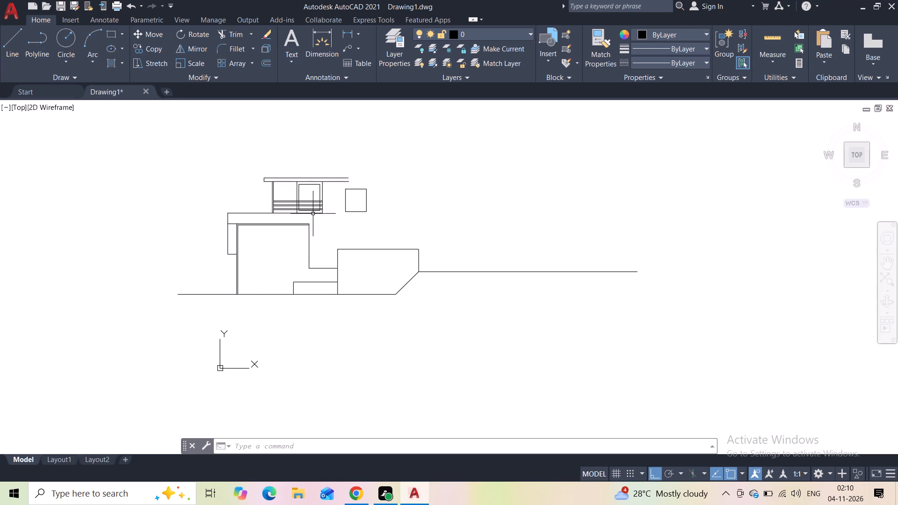
pyautogui.scroll(3, 312, 213)
pyautogui.moveTo(313, 220); pyautogui.dragTo(356, 314, button='middle')
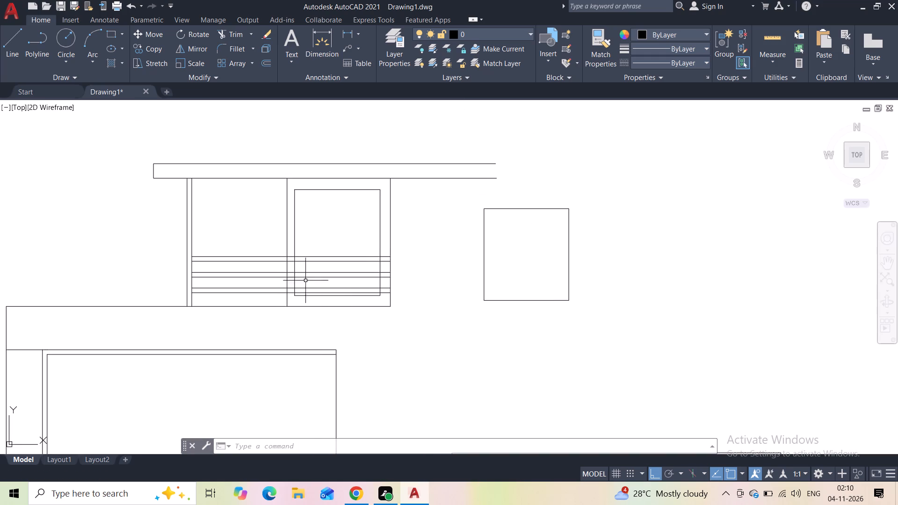
pyautogui.click(263, 151)
pyautogui.click(233, 207)
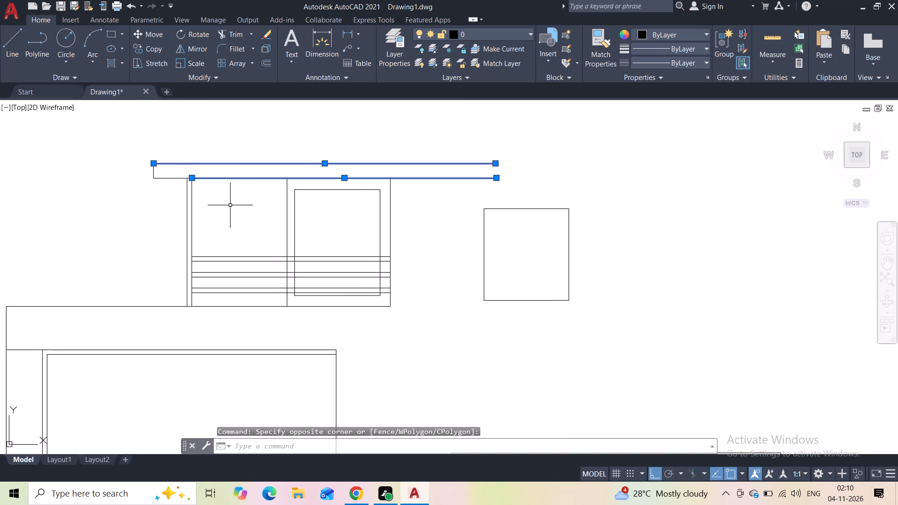
pyautogui.click(164, 144)
pyautogui.click(138, 203)
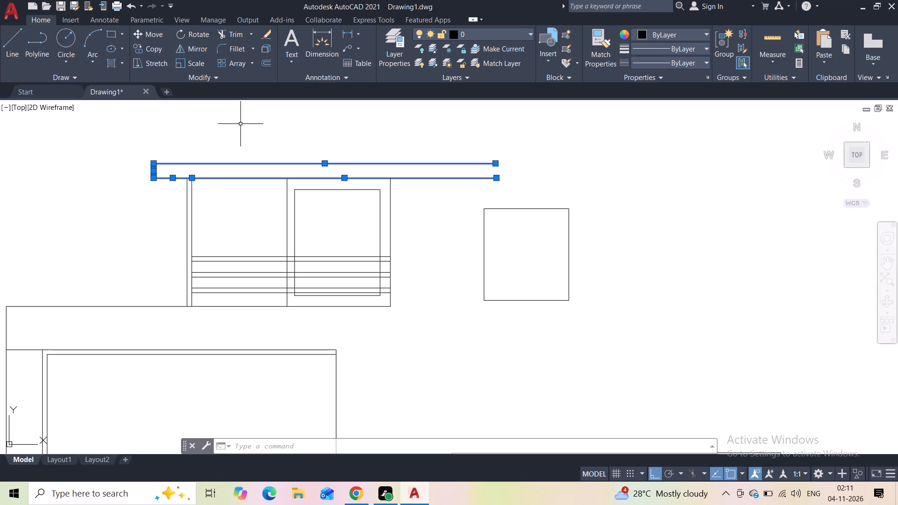
pyautogui.click(159, 35)
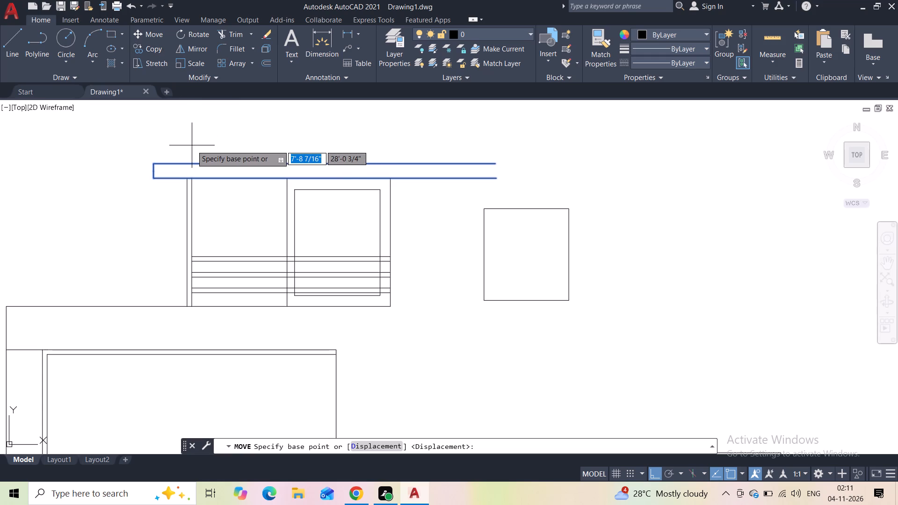
pyautogui.click(193, 177)
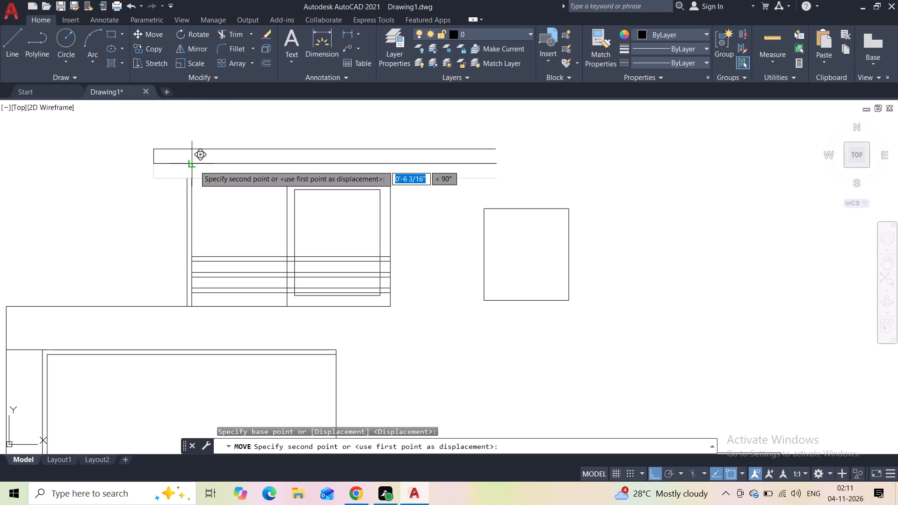
pyautogui.press('2')
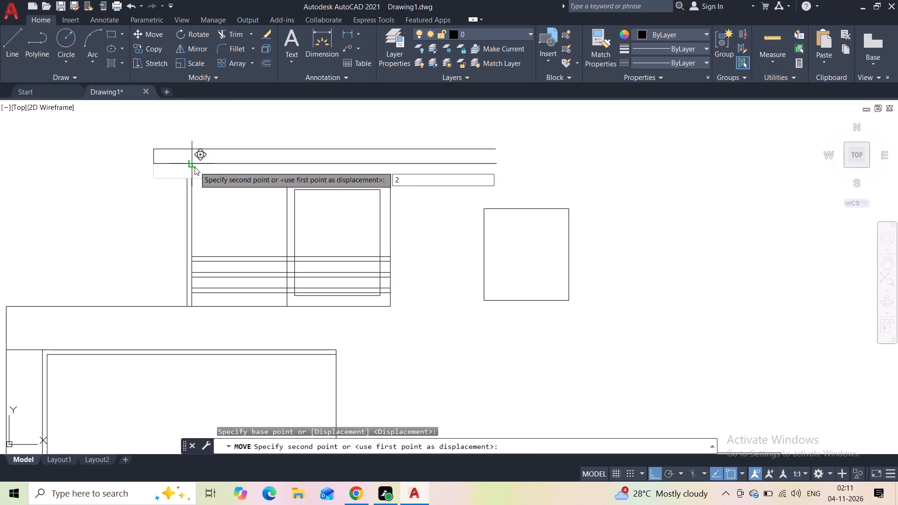
pyautogui.press("'")
pyautogui.press('Return')
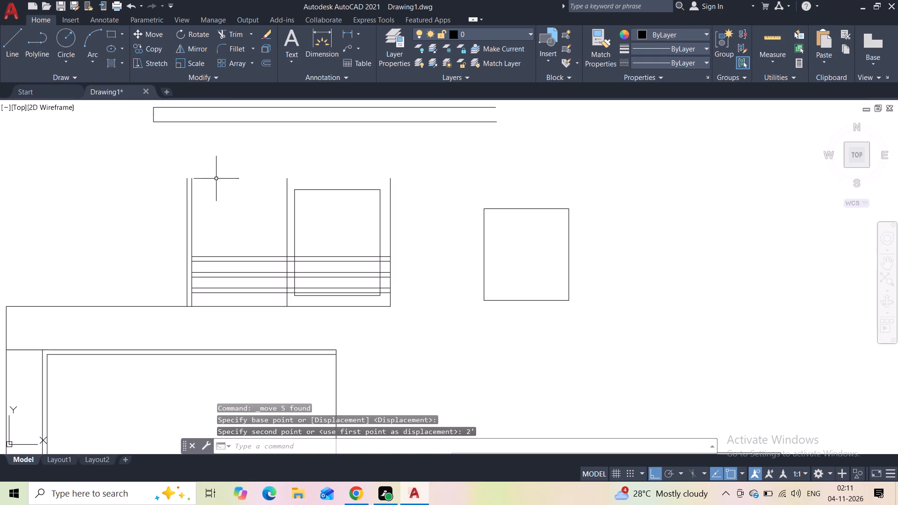
# Extend the upper room's four vertical wall lines up to the underside of the raised roof slab.
pyautogui.press('e')
pyautogui.press('x')
pyautogui.click(215, 205)
pyautogui.click(186, 184)
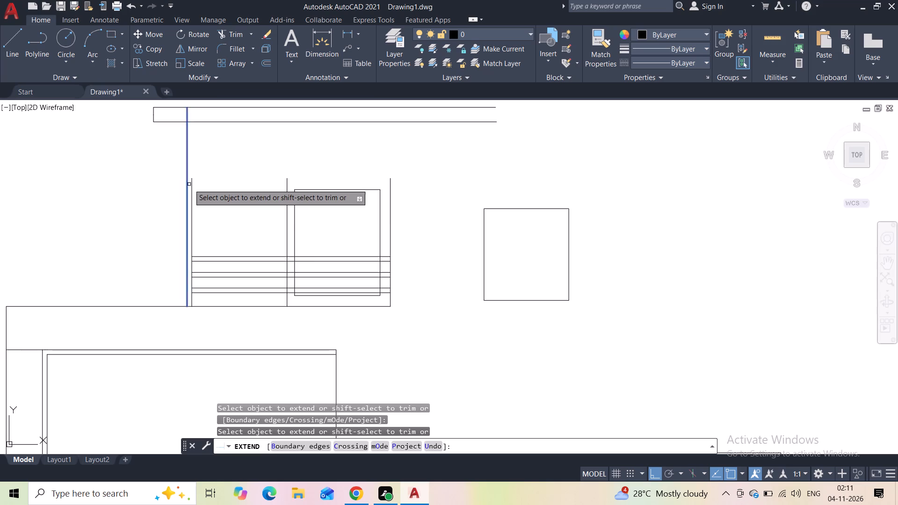
pyautogui.click(190, 185)
pyautogui.press('Escape')
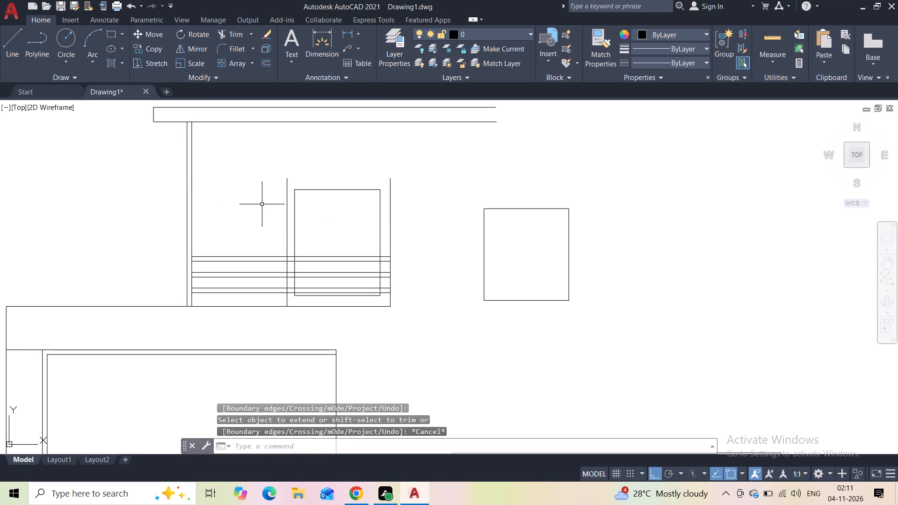
pyautogui.press('space')
pyautogui.click(287, 193)
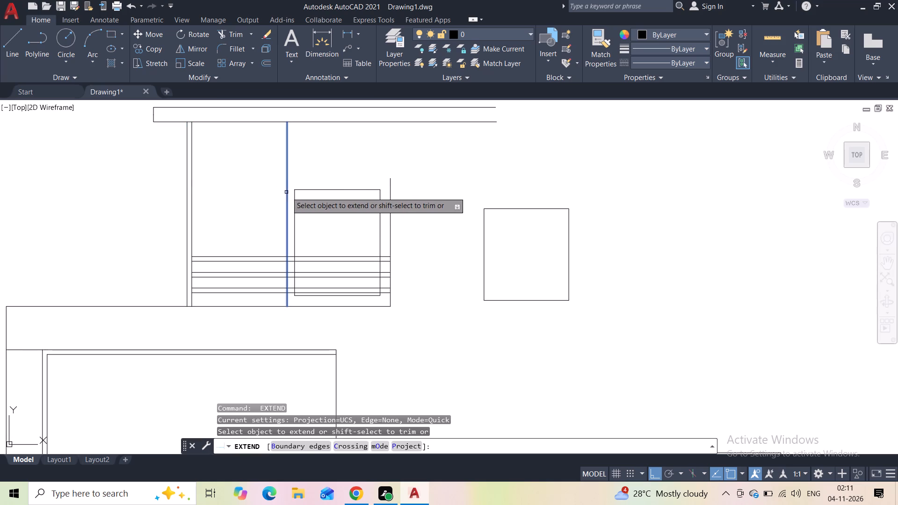
pyautogui.click(391, 195)
pyautogui.press('Escape')
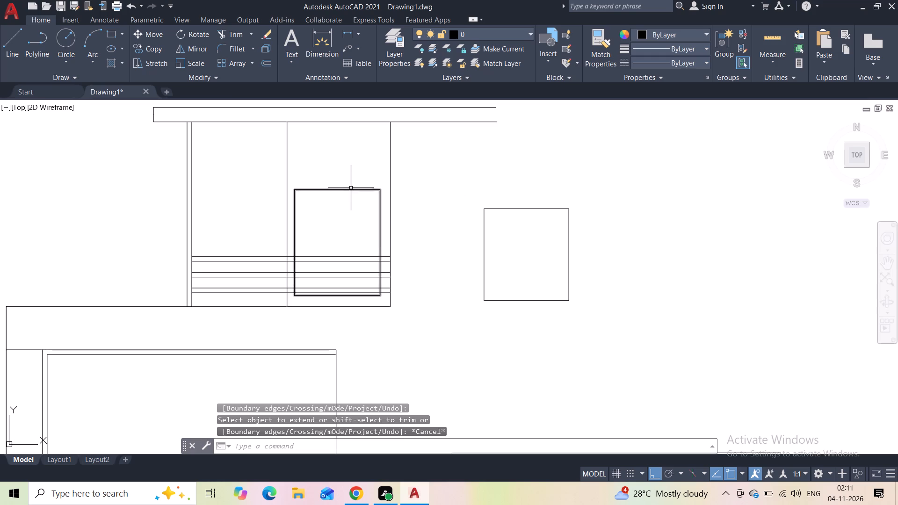
# Stretch the upper room's window about 2' taller by raising its top edge to just below the roof slab.
pyautogui.click(347, 190)
pyautogui.click(338, 190)
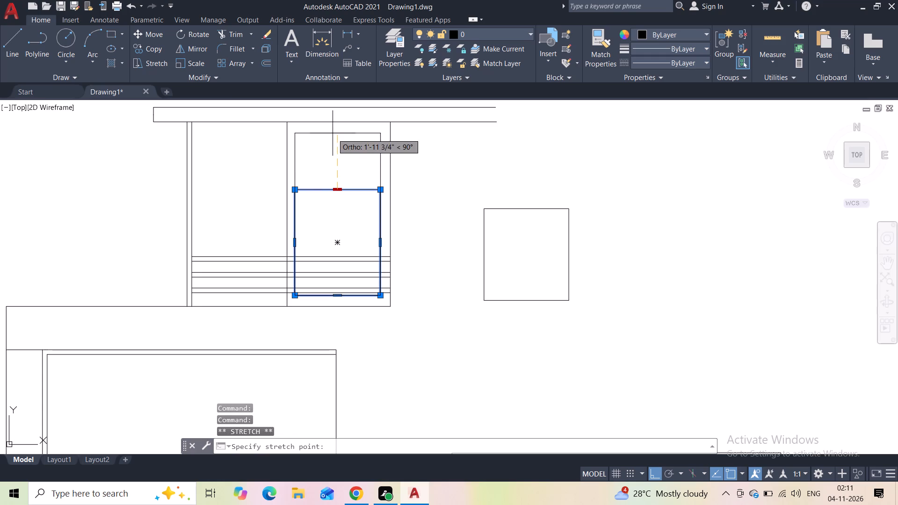
pyautogui.click(333, 130)
pyautogui.press('Escape')
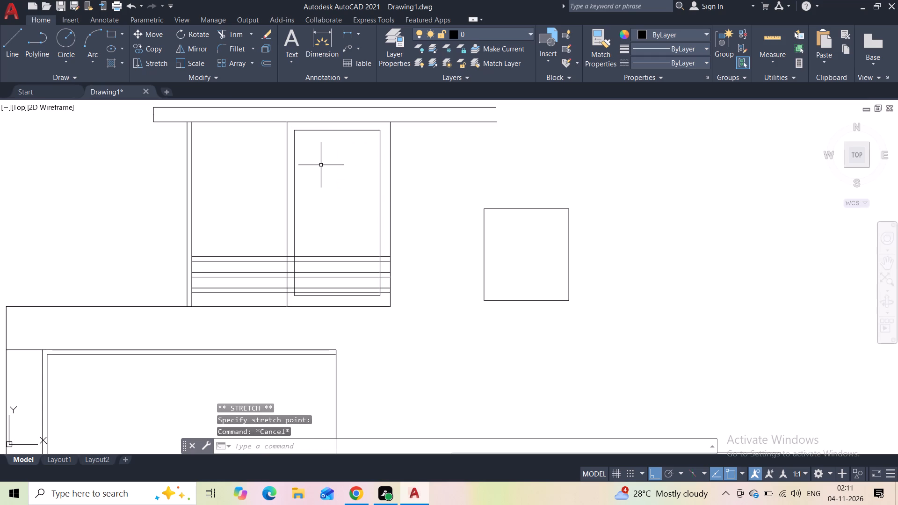
# Move the separate square window beside the upper room about 1'-7" straight up.
pyautogui.scroll(-1, 321, 167)
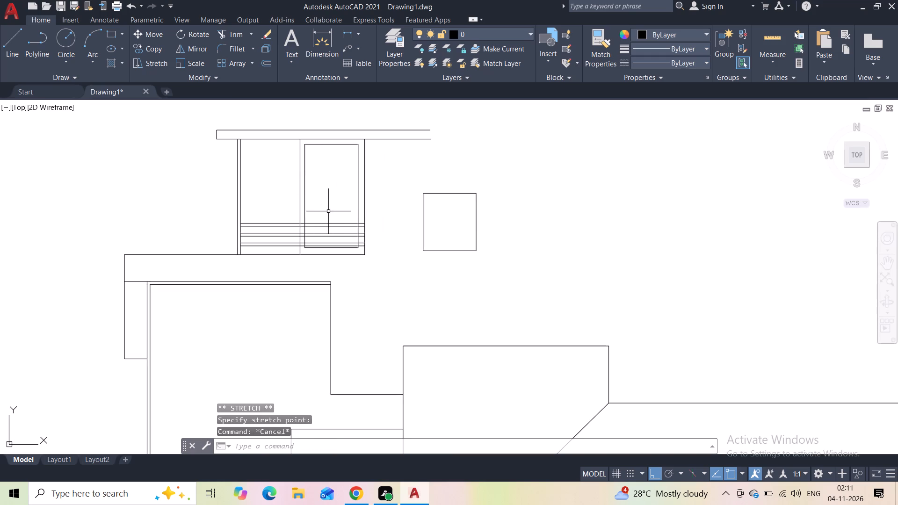
pyautogui.scroll(-1, 324, 210)
pyautogui.moveTo(377, 220); pyautogui.dragTo(318, 218, button='middle')
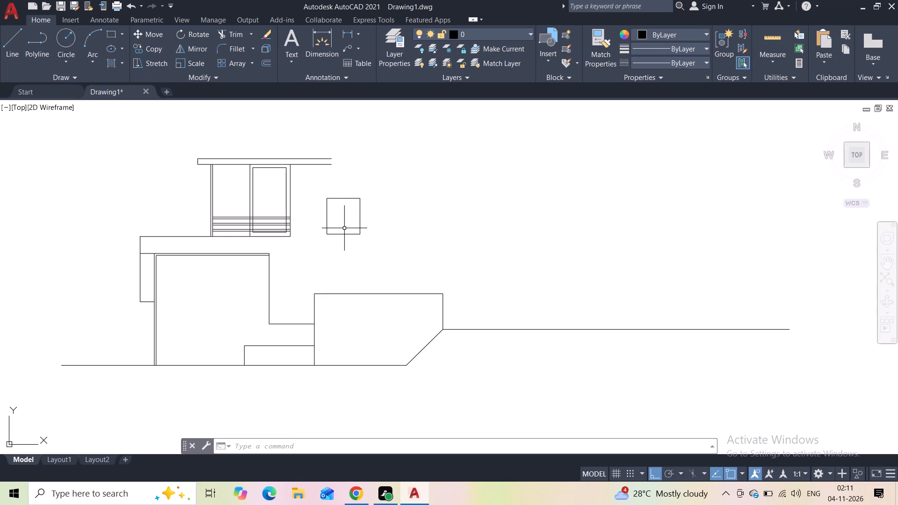
pyautogui.scroll(1, 344, 227)
pyautogui.click(363, 168)
pyautogui.click(336, 216)
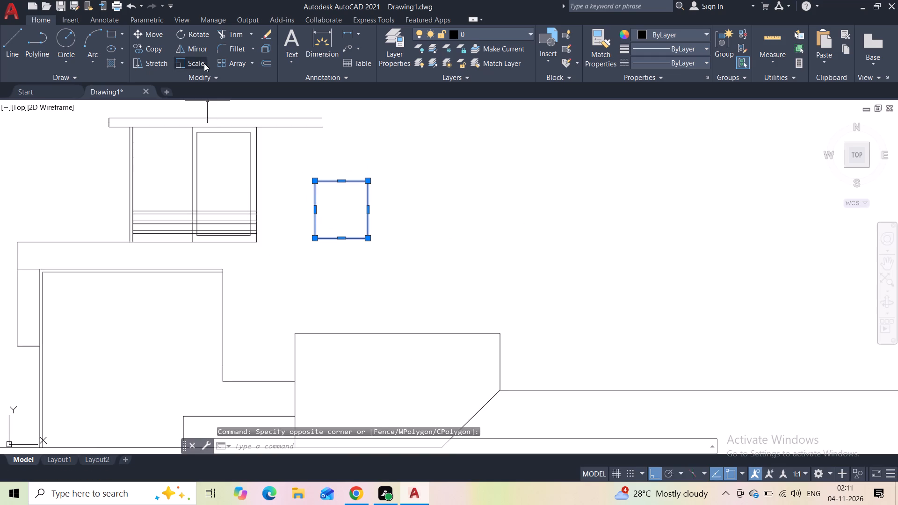
pyautogui.click(155, 31)
pyautogui.click(342, 180)
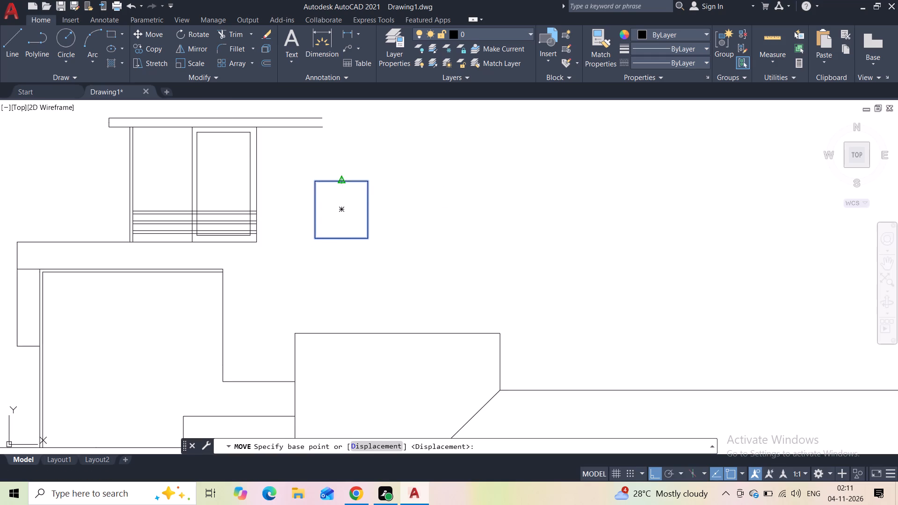
pyautogui.click(328, 153)
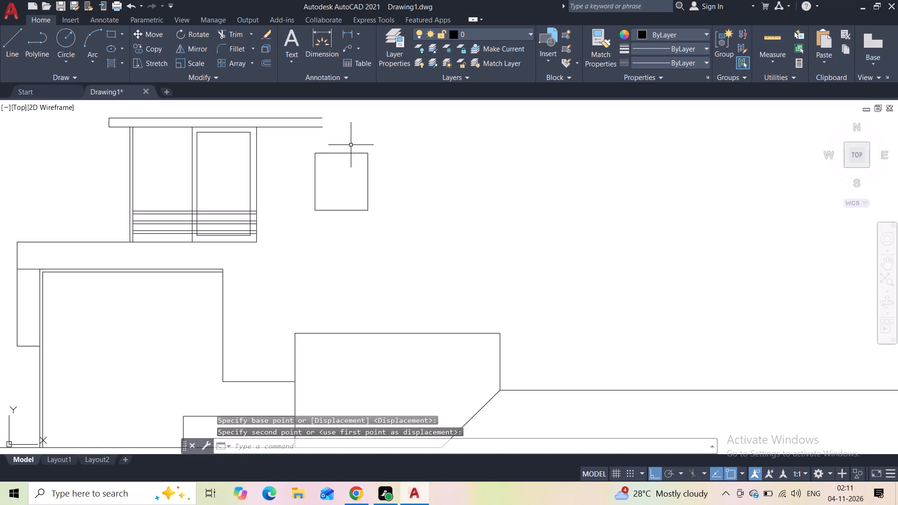
# Draw two horizontal lines continuing the roof slab's top and bottom edges about 20' from its open end over the lower block.
pyautogui.click(17, 47)
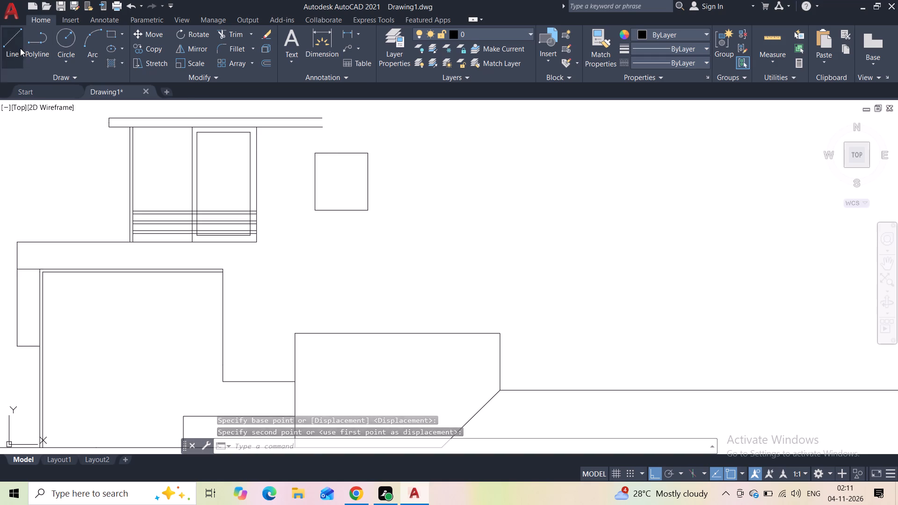
pyautogui.click(321, 118)
pyautogui.click(666, 119)
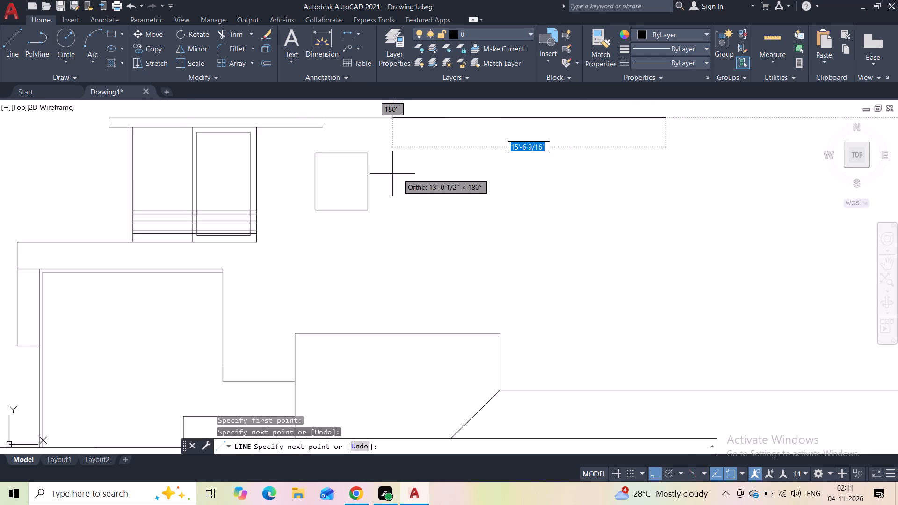
pyautogui.press('space')
pyautogui.press('space')
pyautogui.click(324, 129)
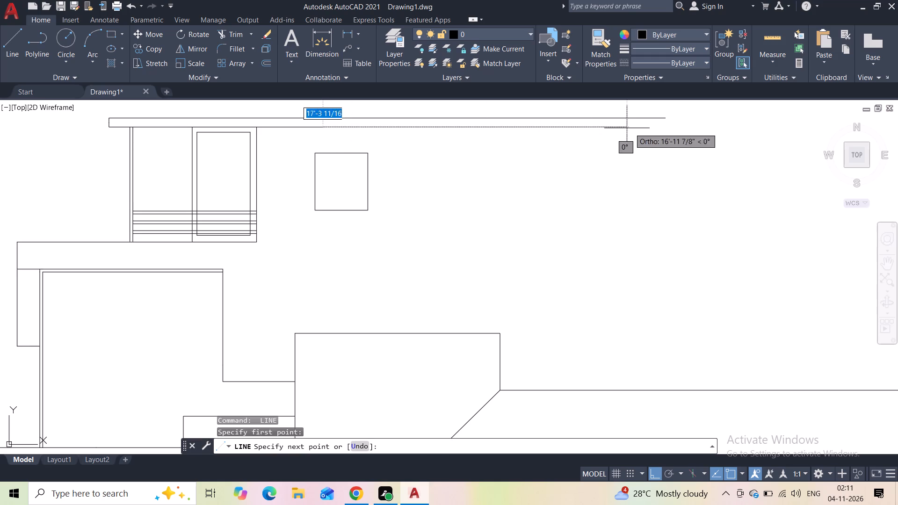
pyautogui.click(673, 128)
pyautogui.press('space')
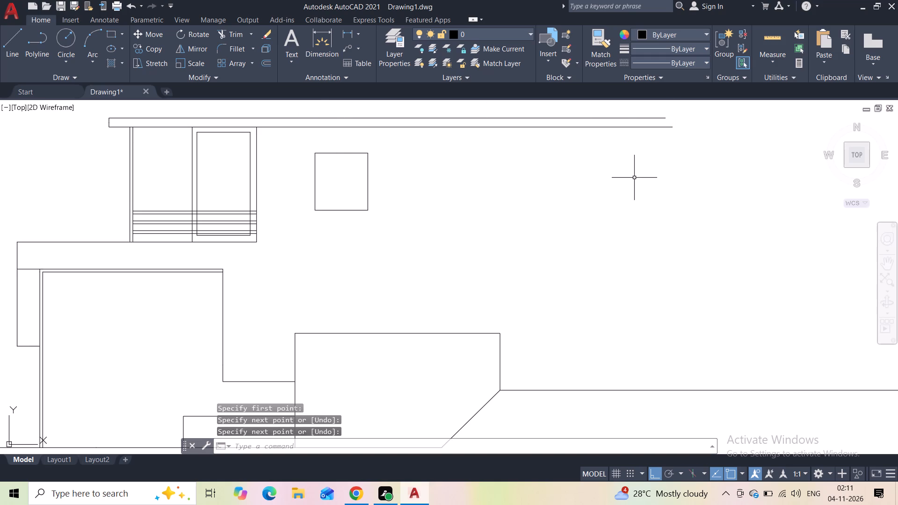
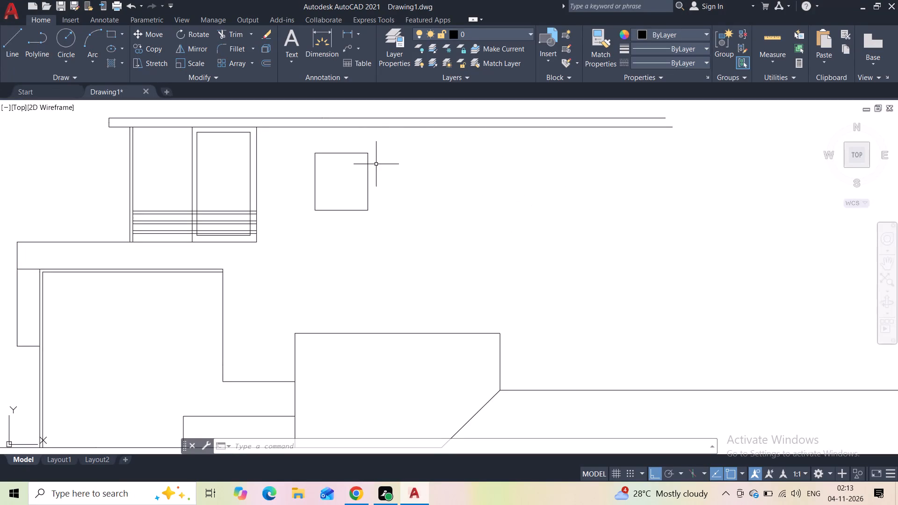
# Copy the square window beside the upper room about 5'-11" straight down, to just above the lower block.
pyautogui.click(373, 149)
pyautogui.click(327, 197)
pyautogui.click(145, 49)
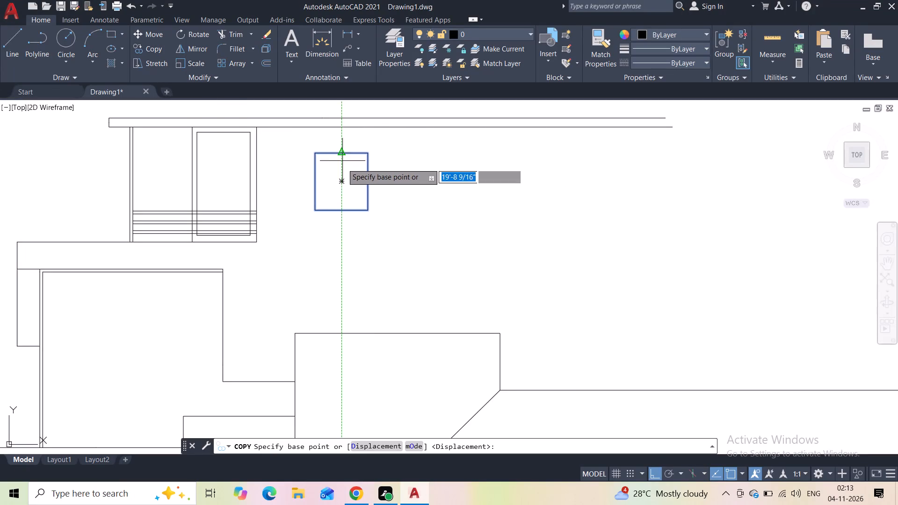
pyautogui.click(342, 180)
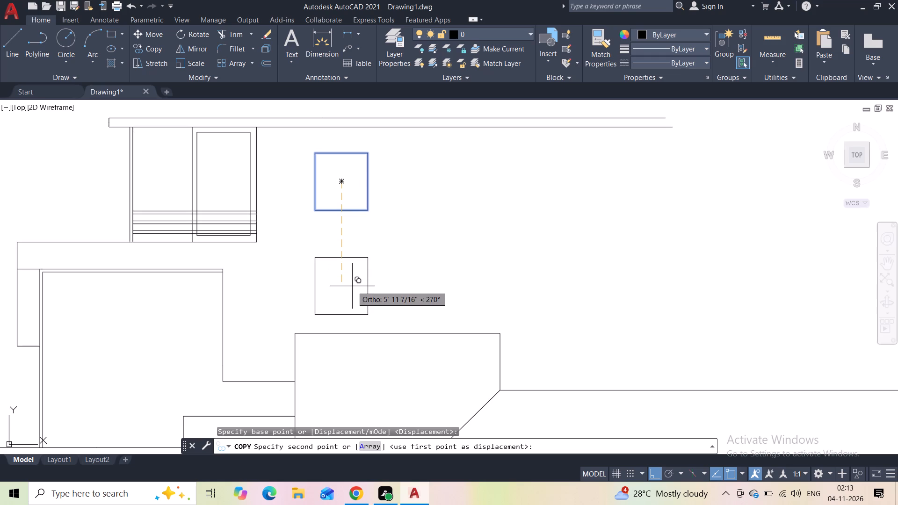
pyautogui.click(353, 286)
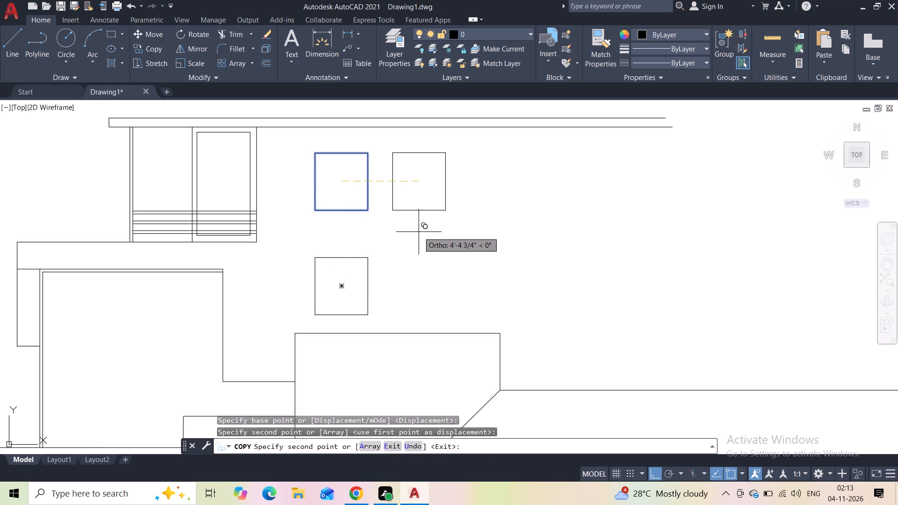
pyautogui.press('Escape')
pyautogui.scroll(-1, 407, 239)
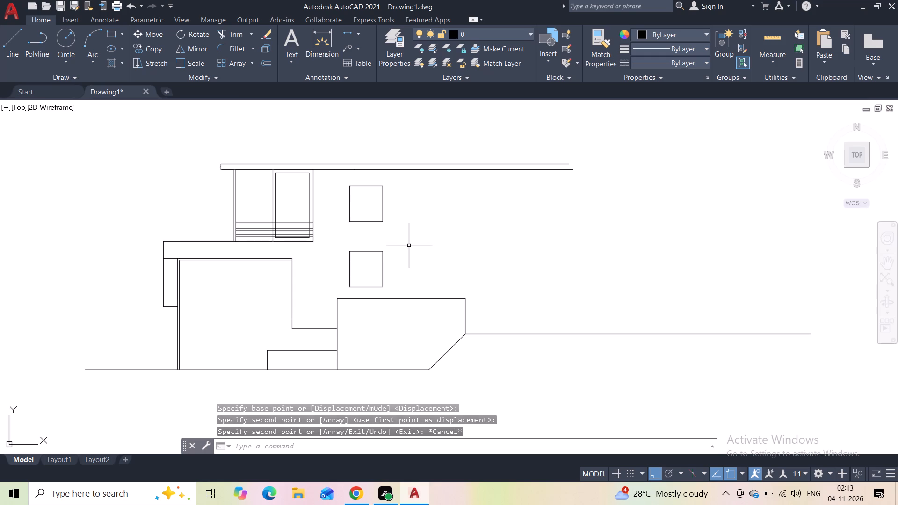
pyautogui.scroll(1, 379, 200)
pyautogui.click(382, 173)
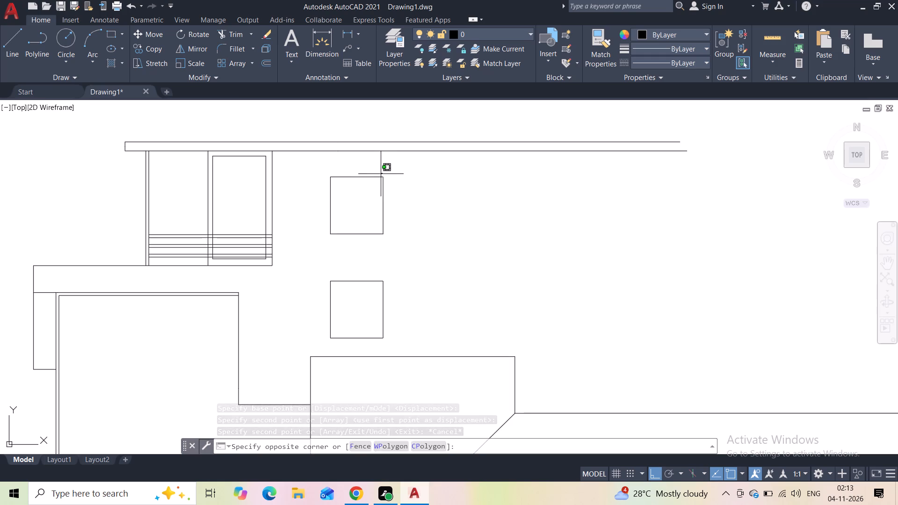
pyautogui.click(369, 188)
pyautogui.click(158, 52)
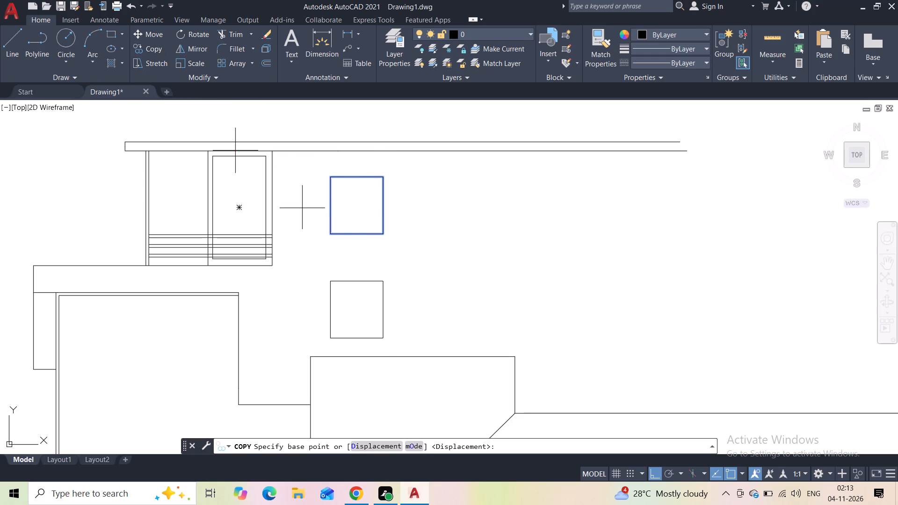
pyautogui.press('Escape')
# Move the upper square window a few inches straight up towards the roof slab.
pyautogui.click(355, 174)
pyautogui.click(335, 200)
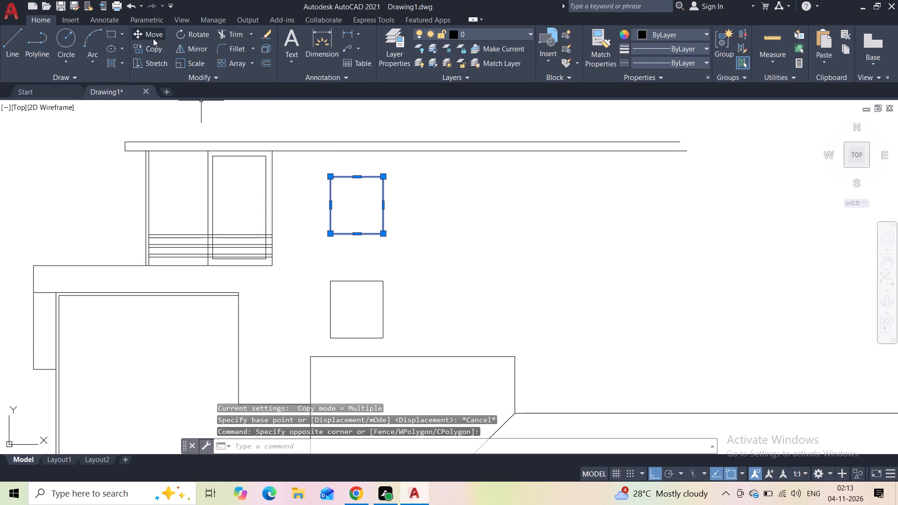
pyautogui.click(153, 38)
pyautogui.click(358, 207)
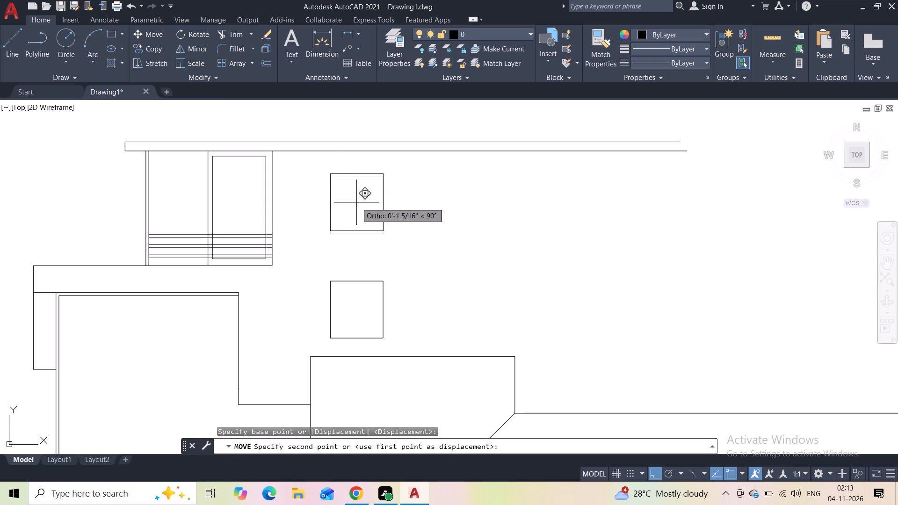
pyautogui.click(355, 199)
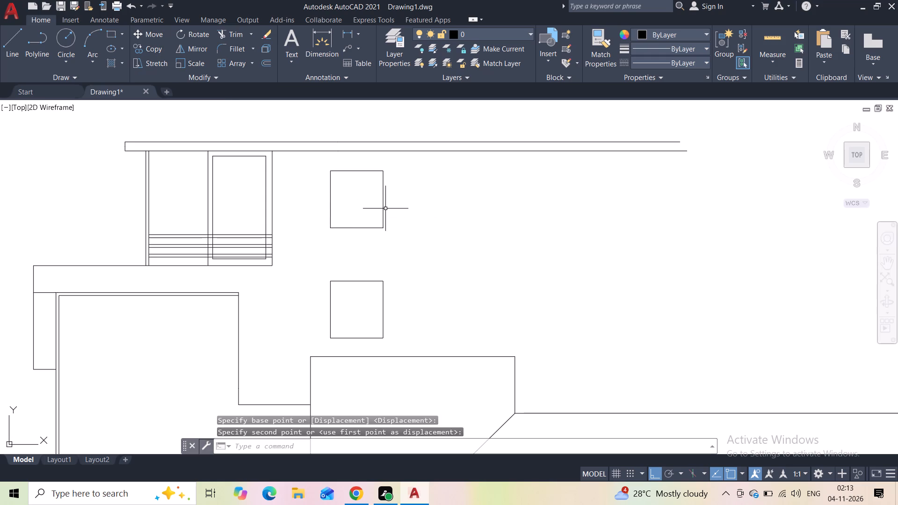
# Shorten the two square windows by raising each one's bottom edge about 4 1/2".
pyautogui.click(365, 228)
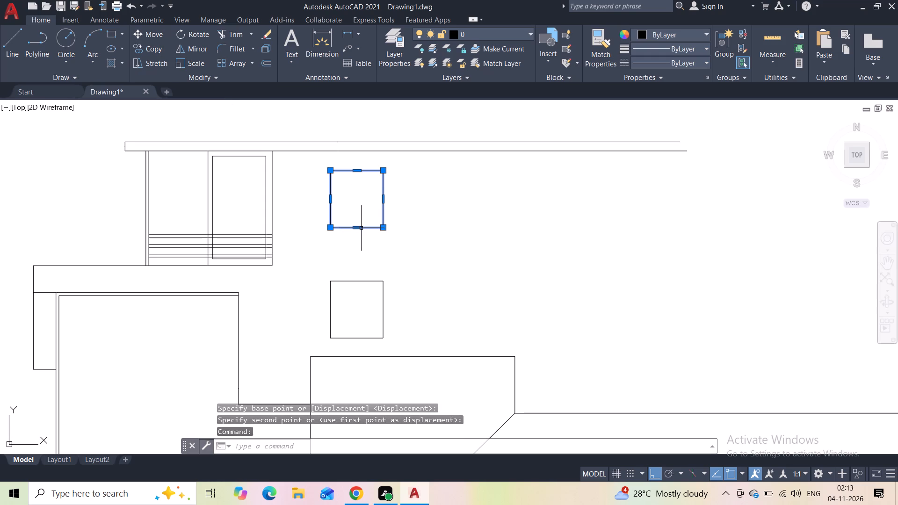
pyautogui.click(357, 228)
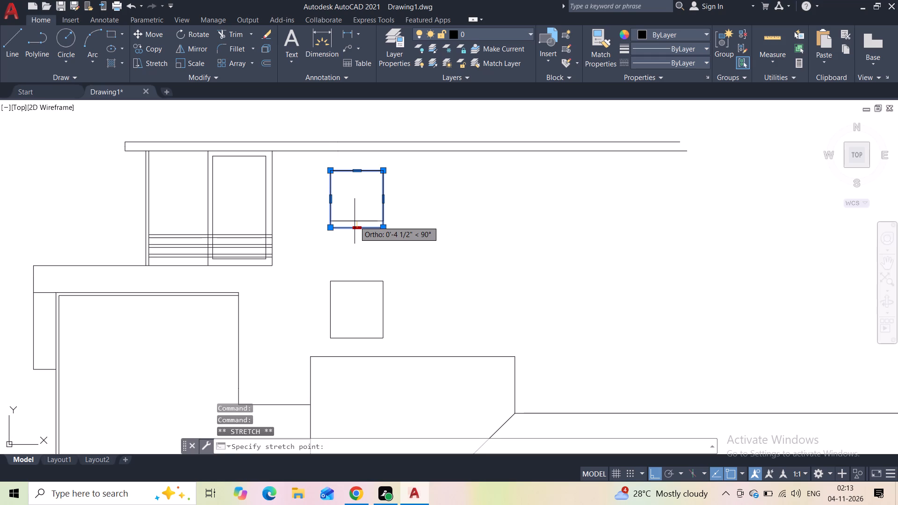
pyautogui.click(354, 221)
pyautogui.press('Escape')
pyautogui.press('Escape')
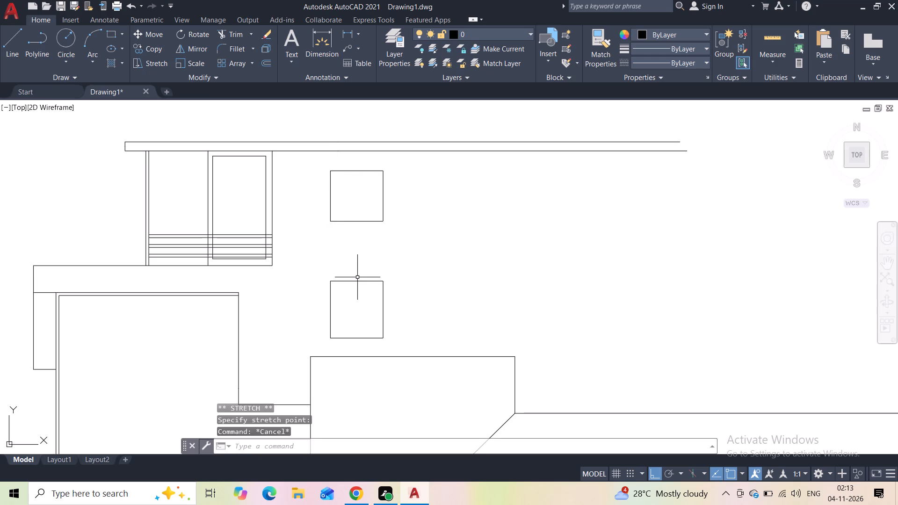
pyautogui.click(356, 281)
pyautogui.click(356, 339)
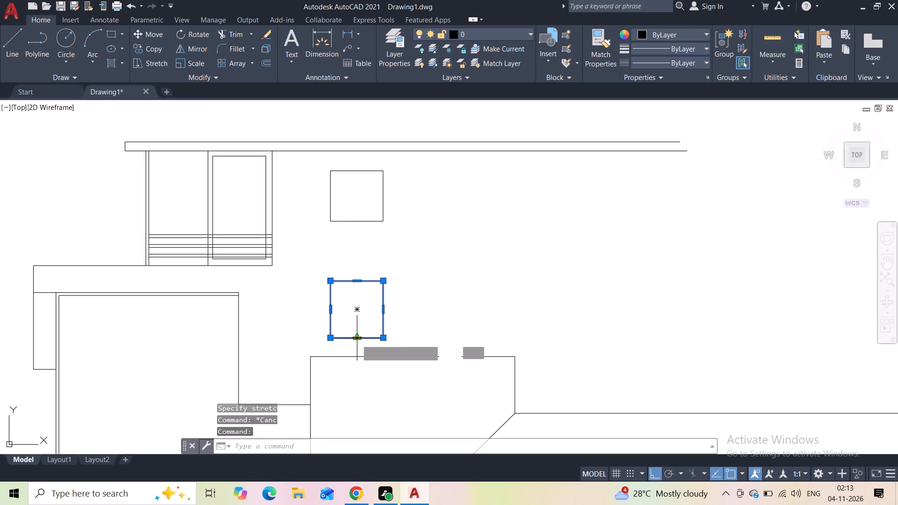
pyautogui.click(357, 332)
pyautogui.press('Escape')
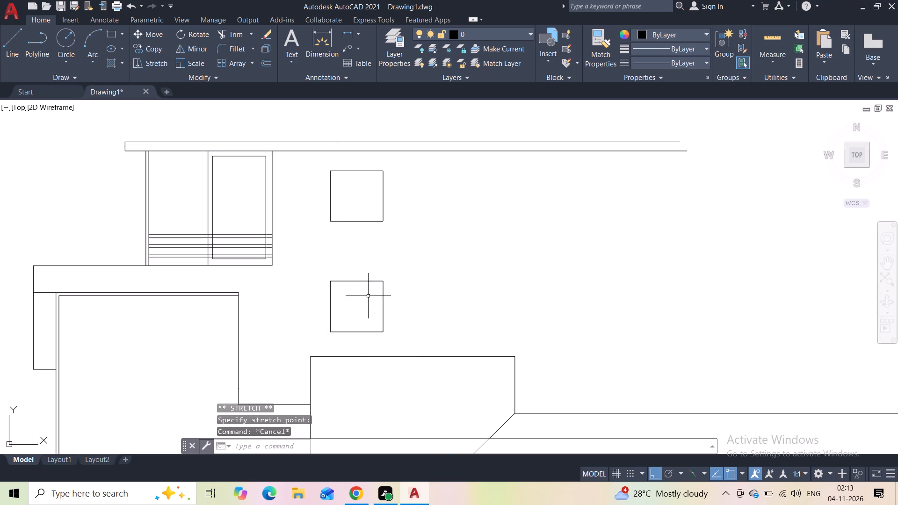
# Offset both square windows 2" inward to form their frames.
pyautogui.click(375, 189)
pyautogui.click(354, 227)
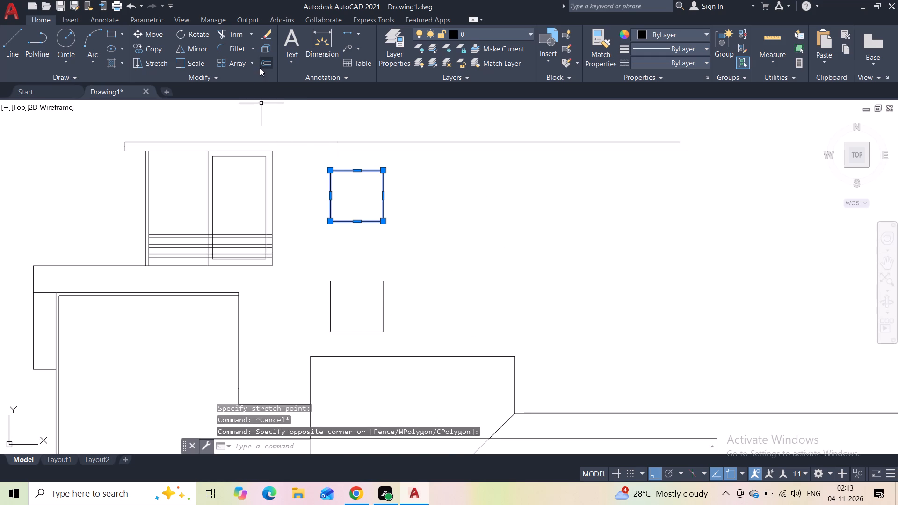
pyautogui.click(262, 67)
pyautogui.write('2"')
pyautogui.press('Return')
pyautogui.click(342, 200)
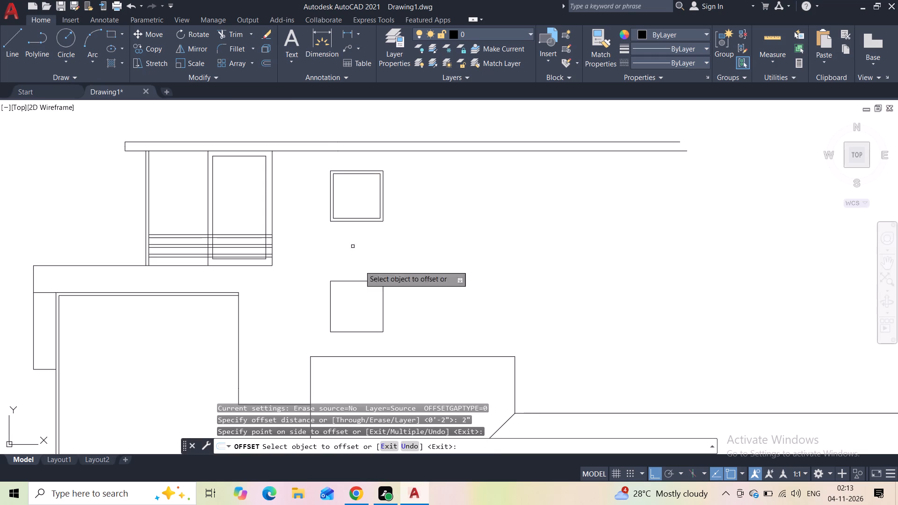
pyautogui.click(378, 281)
pyautogui.click(370, 290)
pyautogui.press('Escape')
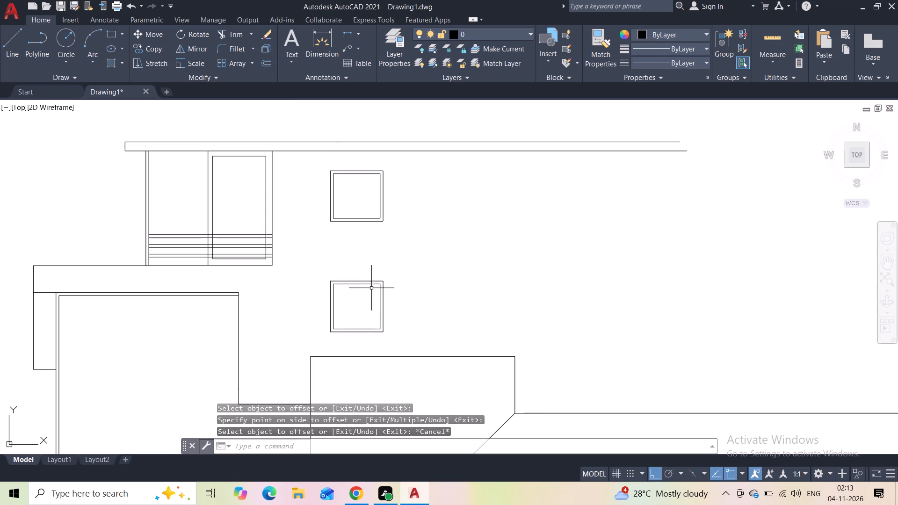
# Join the two lower ground lines, the sloping line and the higher ground line into one polyline.
pyautogui.scroll(-1, 414, 257)
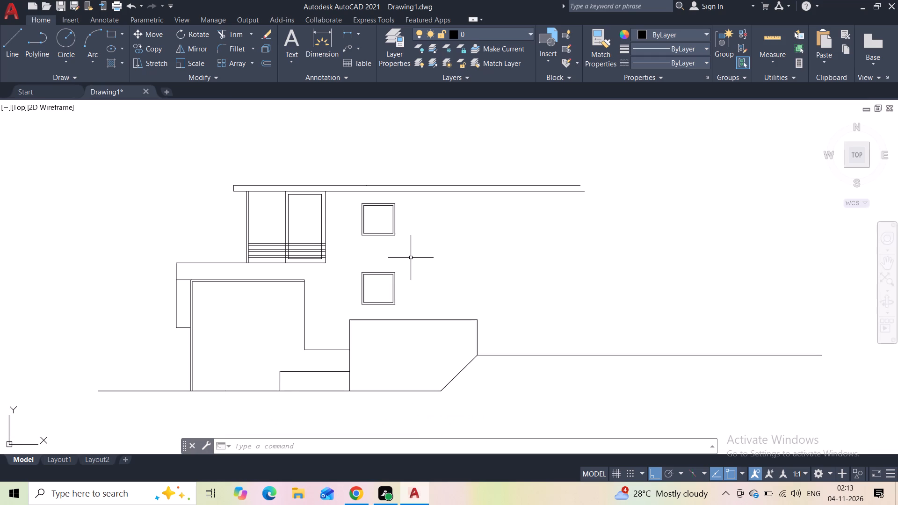
pyautogui.moveTo(421, 332); pyautogui.dragTo(421, 331, button='middle')
pyautogui.moveTo(421, 331); pyautogui.dragTo(431, 228, button='middle')
pyautogui.click(437, 278)
pyautogui.click(434, 306)
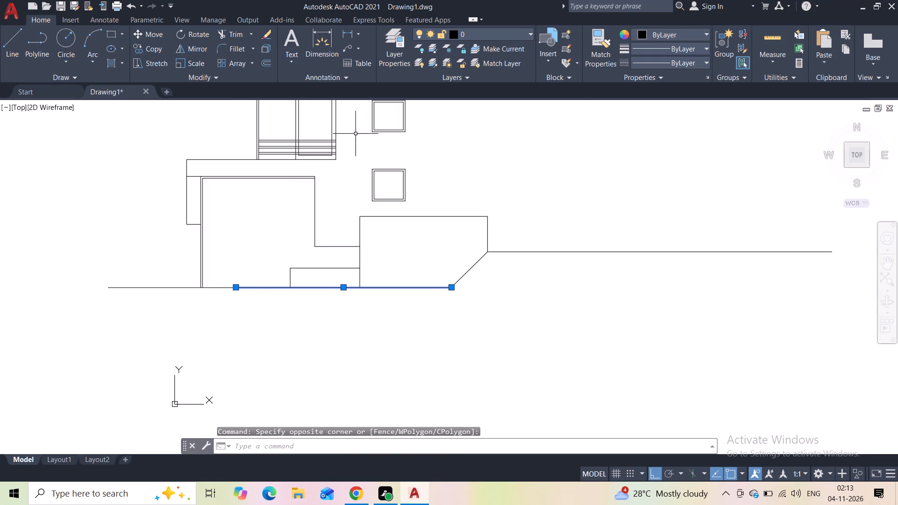
pyautogui.click(223, 289)
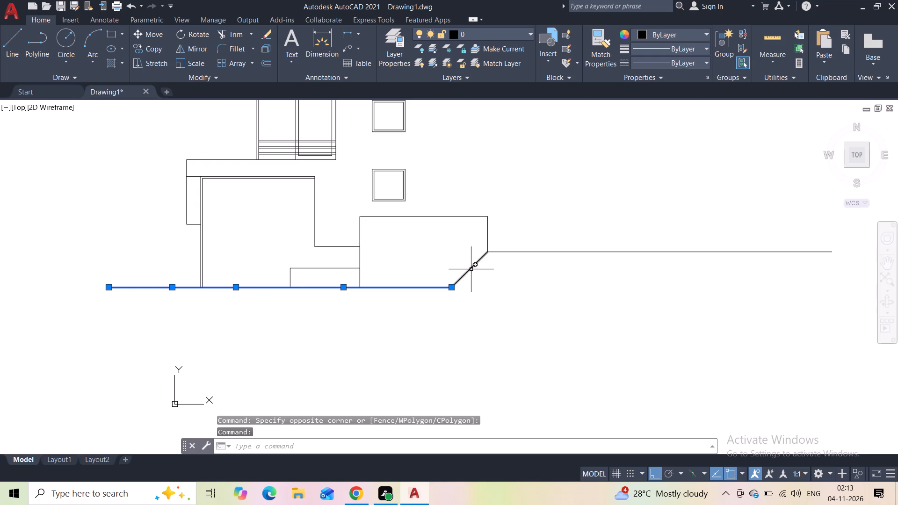
pyautogui.click(471, 269)
pyautogui.click(514, 252)
pyautogui.press('j')
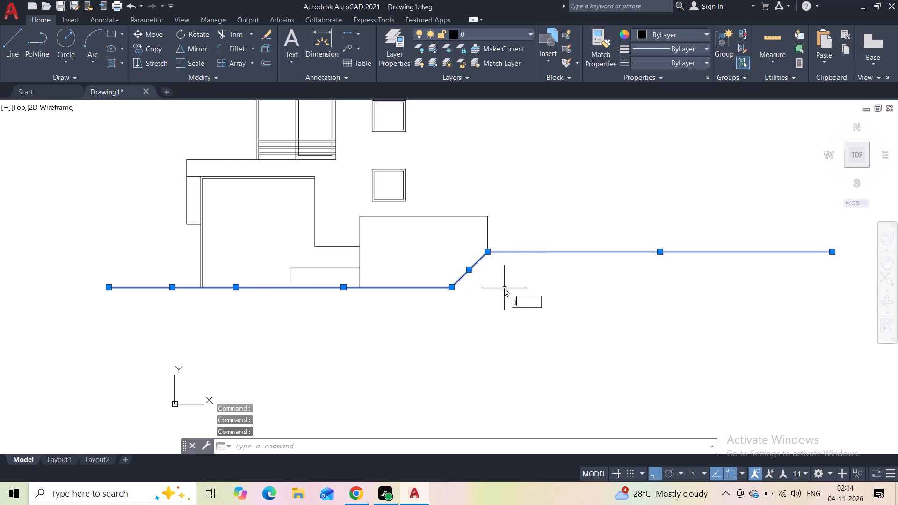
pyautogui.press('Return')
# Offset the joined ground polyline 2" downward.
pyautogui.click(536, 241)
pyautogui.click(526, 281)
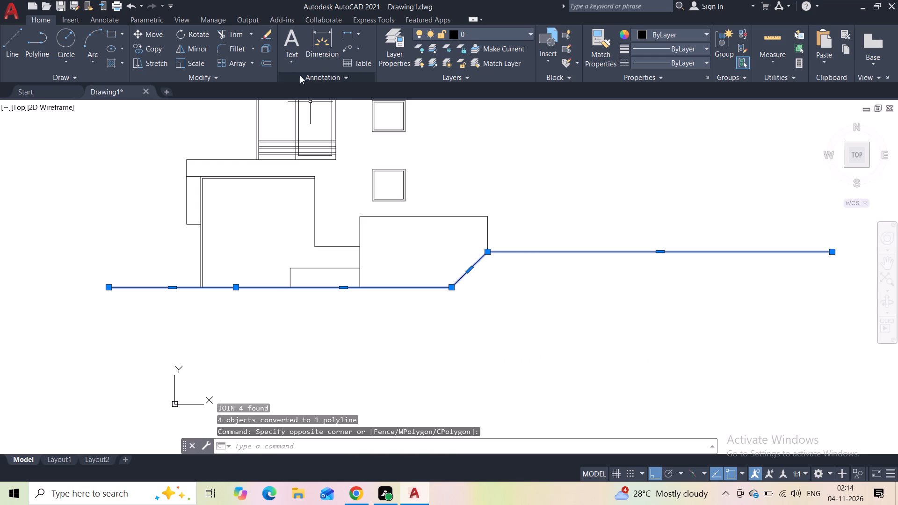
pyautogui.click(270, 64)
pyautogui.write('2"')
pyautogui.press('Return')
pyautogui.click(429, 334)
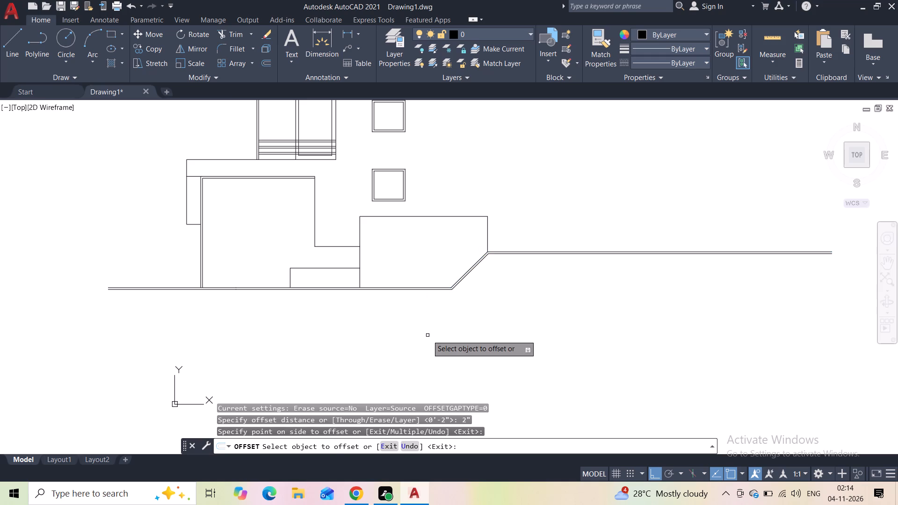
pyautogui.press('Escape')
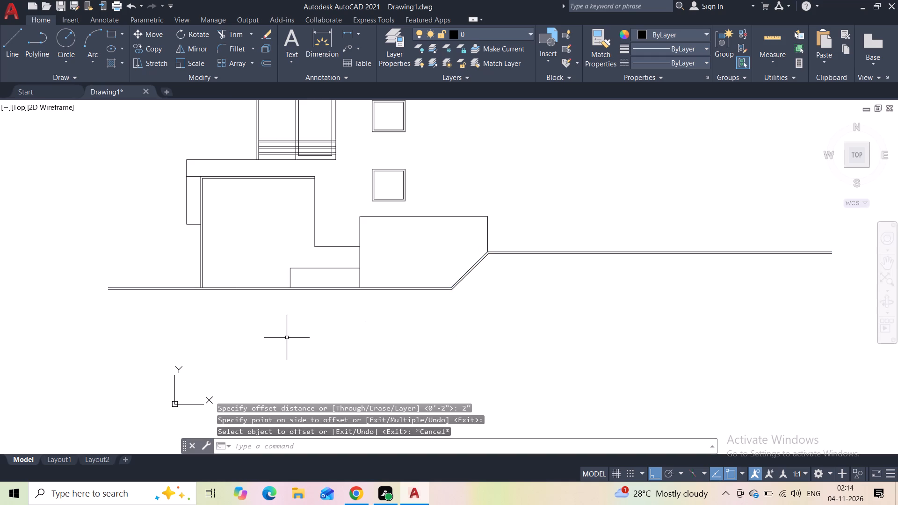
# Close the double ground line's outer end at the lower ground level with a short vertical line.
pyautogui.click(3, 48)
pyautogui.scroll(1, 102, 319)
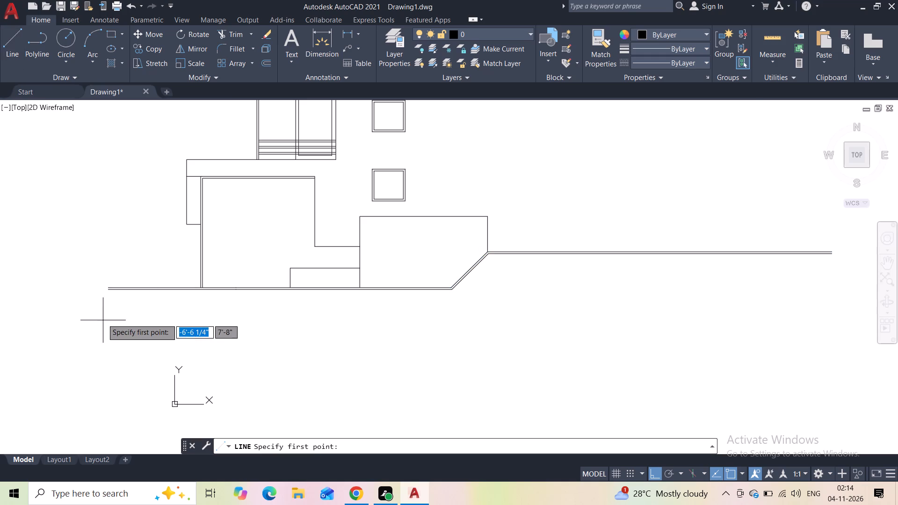
pyautogui.scroll(1, 102, 319)
pyautogui.scroll(3, 117, 244)
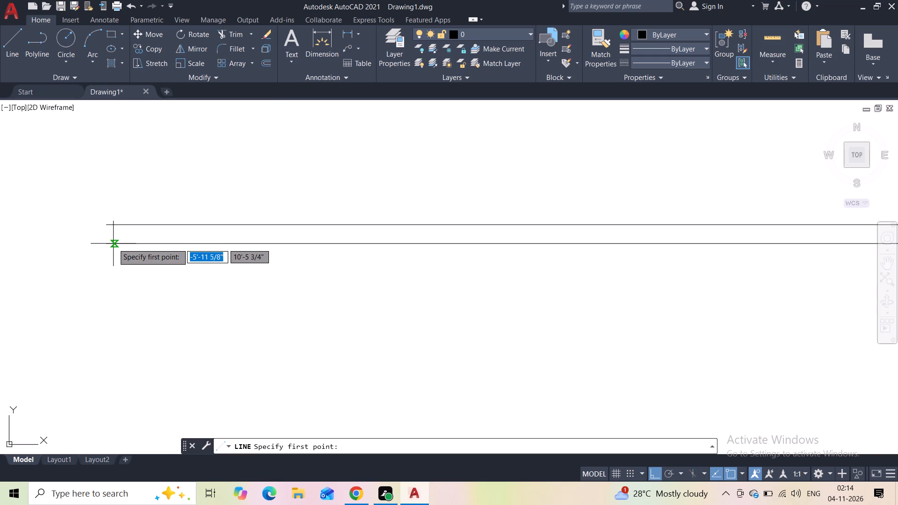
pyautogui.click(108, 243)
pyautogui.click(107, 225)
pyautogui.press('Escape')
pyautogui.scroll(-6, 158, 206)
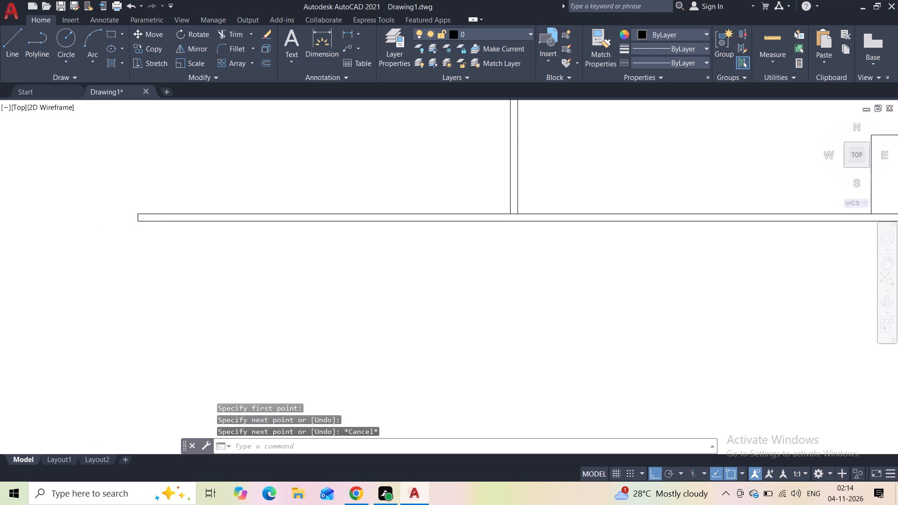
# Draw a vertical wall line about 11'-5" long from the lower block's top edge to the roof slab's underside, beyond the square windows.
pyautogui.moveTo(263, 240); pyautogui.dragTo(191, 322, button='middle')
pyautogui.scroll(1, 301, 225)
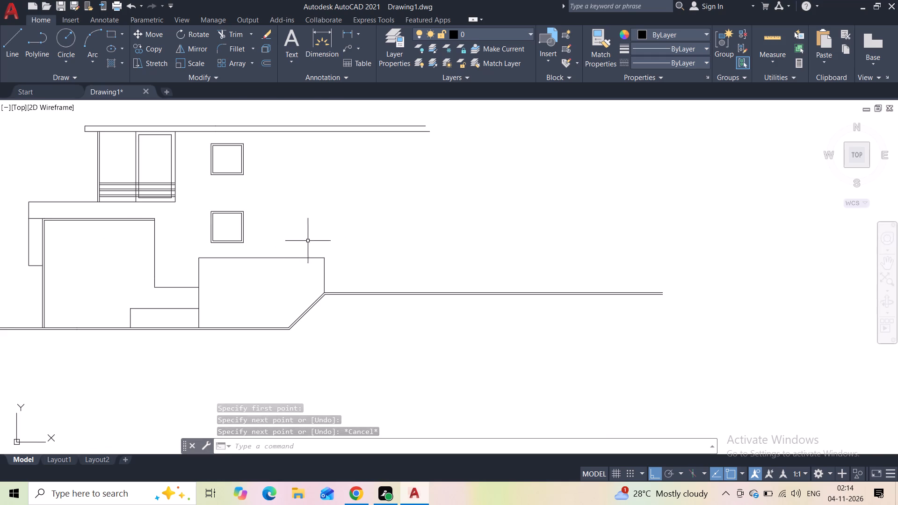
pyautogui.click(20, 45)
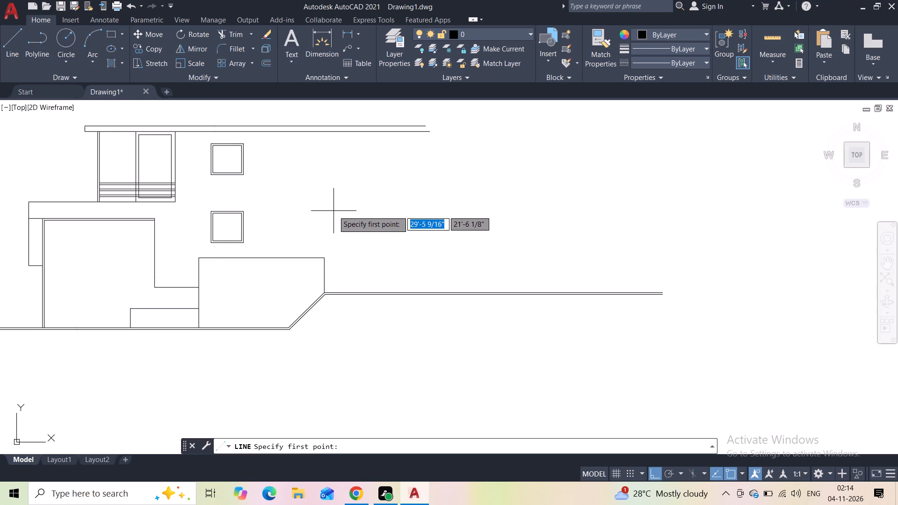
pyautogui.click(279, 254)
pyautogui.moveTo(267, 165); pyautogui.dragTo(297, 230, button='middle')
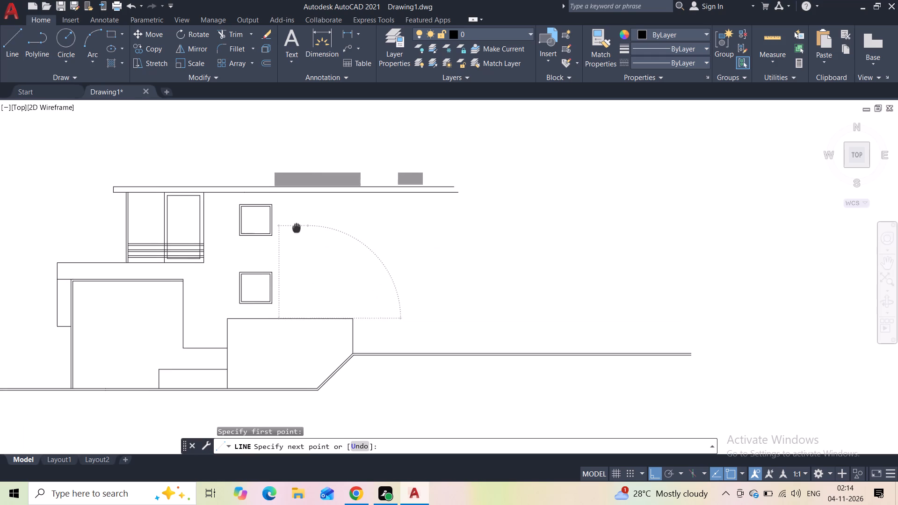
pyautogui.moveTo(297, 230); pyautogui.dragTo(297, 231, button='middle')
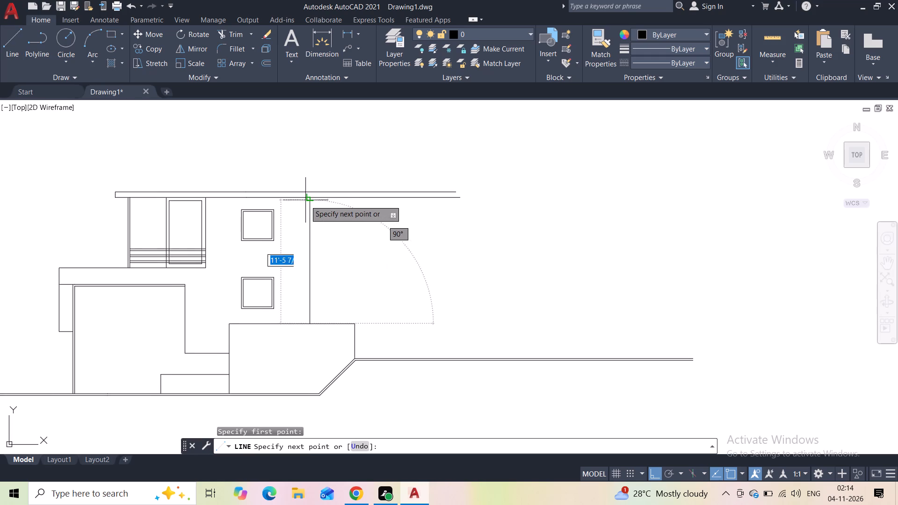
pyautogui.click(305, 201)
pyautogui.press('Escape')
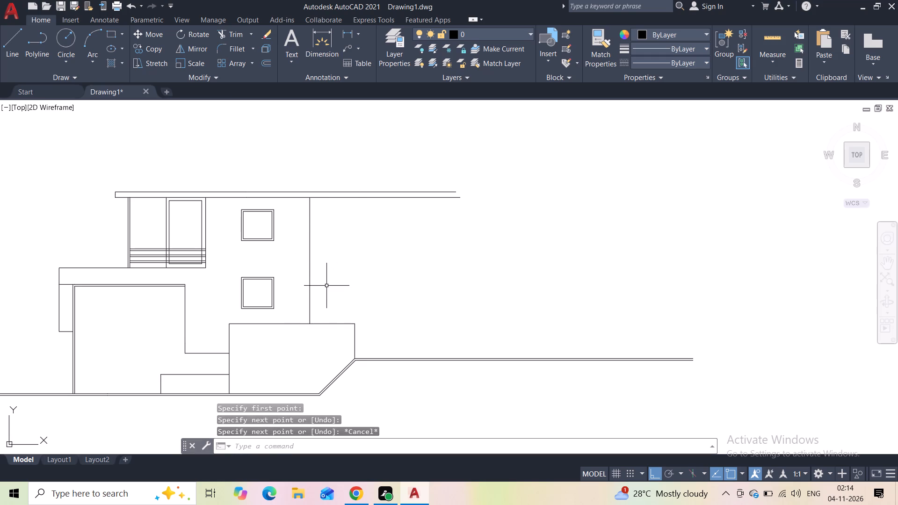
# Draw a three-sided tower outline about 10' wide on top of the roof slab, starting in line with the vertical wall line.
pyautogui.press('space')
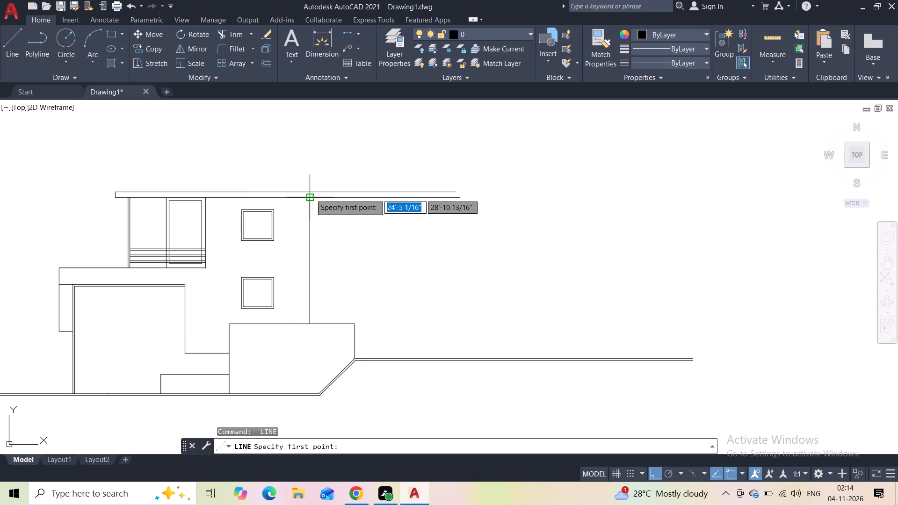
pyautogui.scroll(1, 311, 195)
pyautogui.click(307, 187)
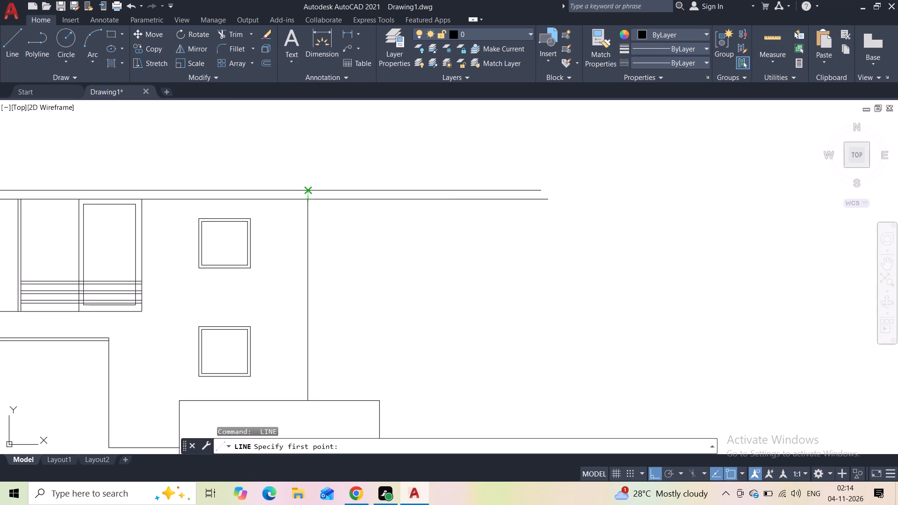
pyautogui.scroll(-1, 301, 137)
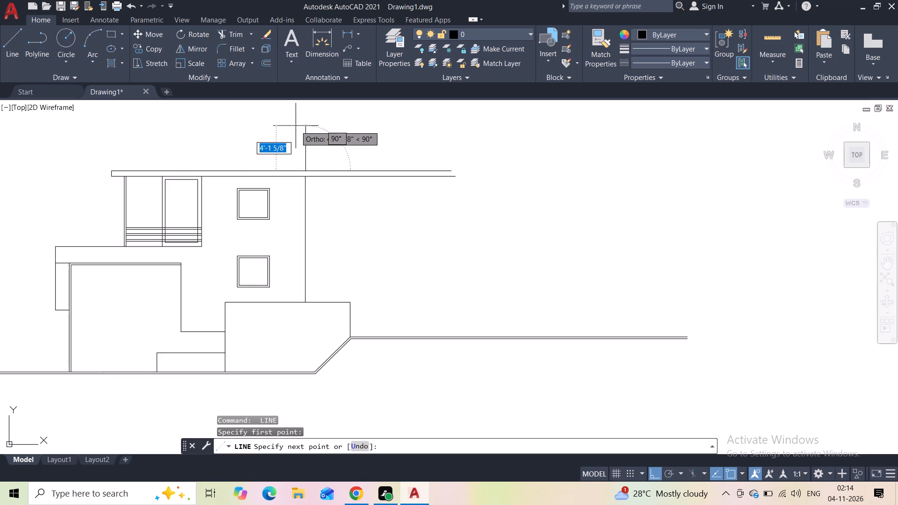
pyautogui.click(307, 119)
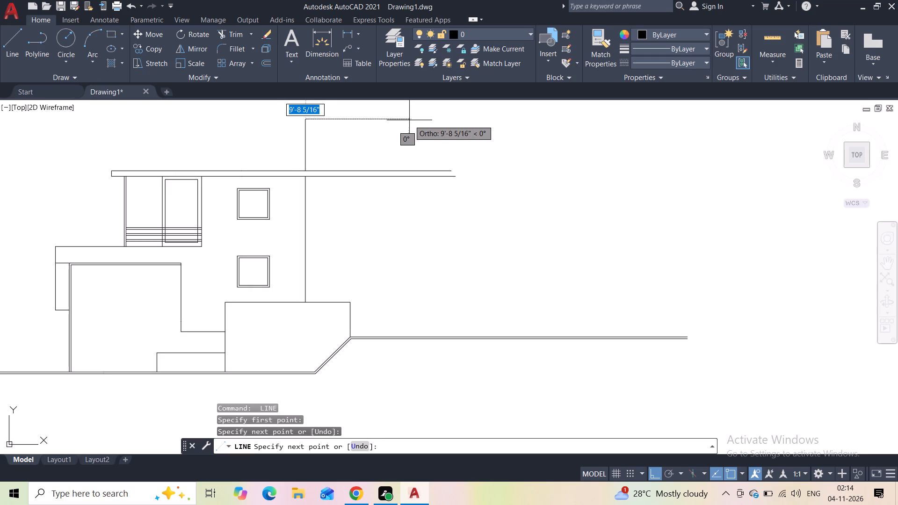
pyautogui.click(415, 121)
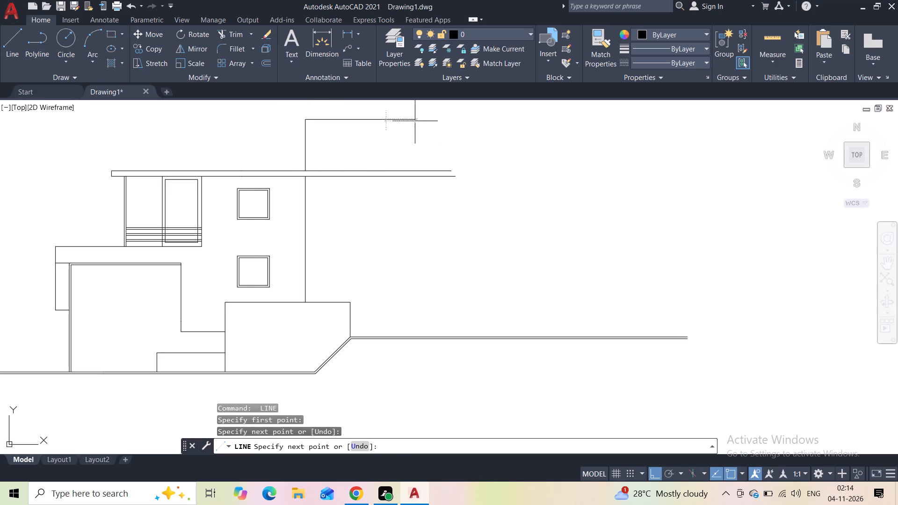
pyautogui.click(418, 167)
pyautogui.press('Escape')
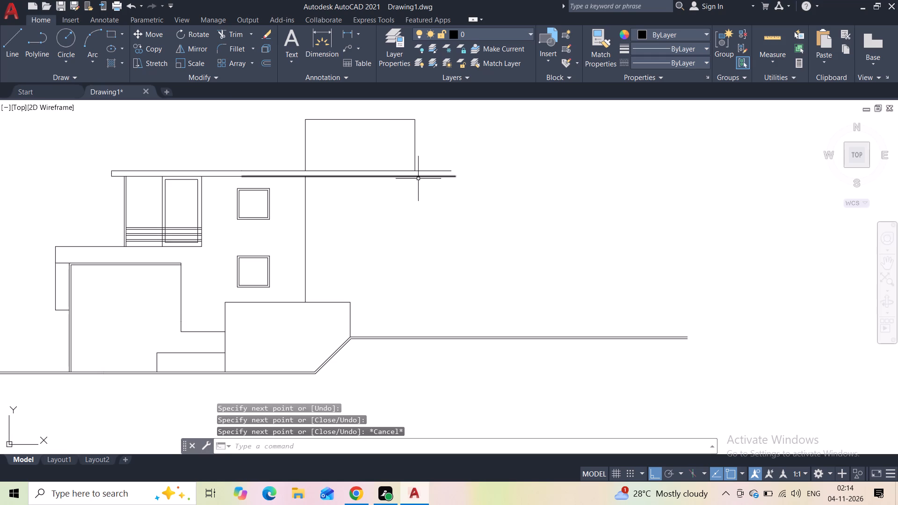
# Draw a vertical line about 5'-11" long down from the roof slab's underside, below the tower outline's outer side.
pyautogui.press('space')
pyautogui.click(414, 179)
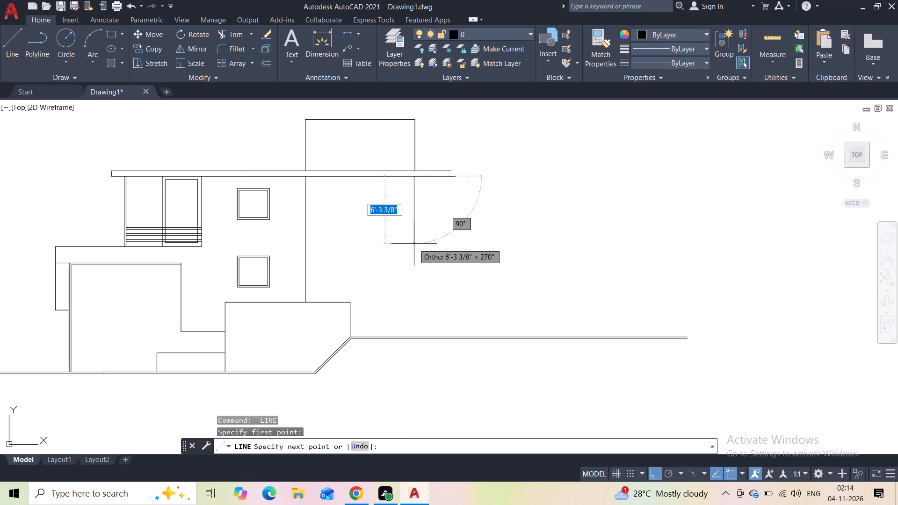
pyautogui.moveTo(414, 244); pyautogui.dragTo(378, 184, button='middle')
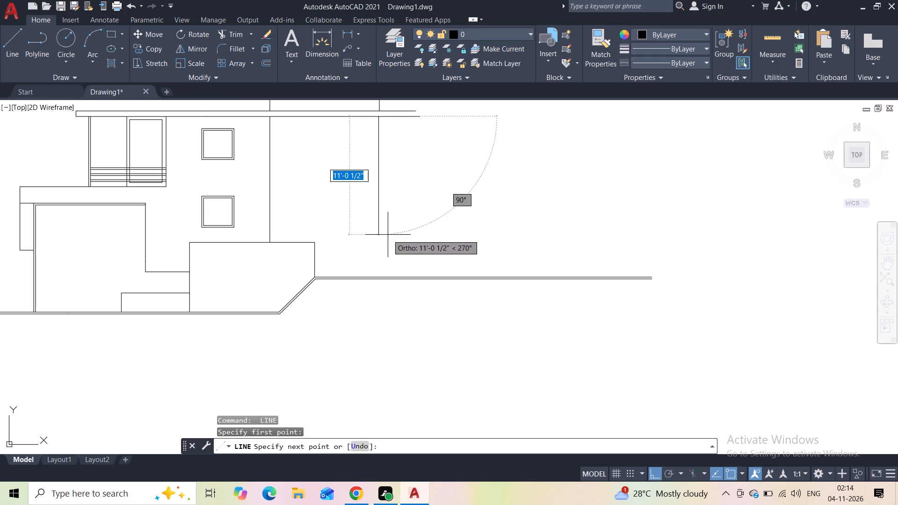
pyautogui.click(378, 178)
pyautogui.press('Escape')
# Extend the roof slab's top and bottom lines outward, the bottom by about 14'-7", and close the slab's outer end.
pyautogui.moveTo(395, 176); pyautogui.dragTo(408, 220, button='middle')
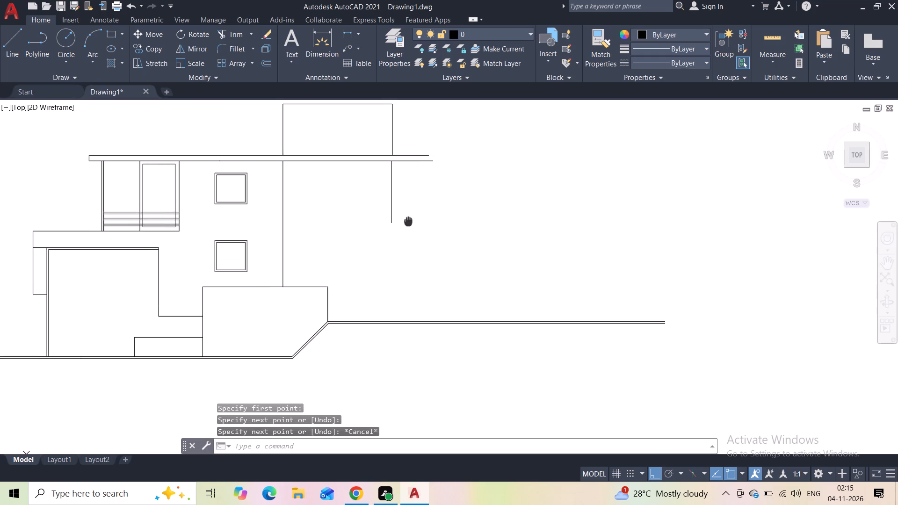
pyautogui.moveTo(408, 220); pyautogui.dragTo(354, 240, button='middle')
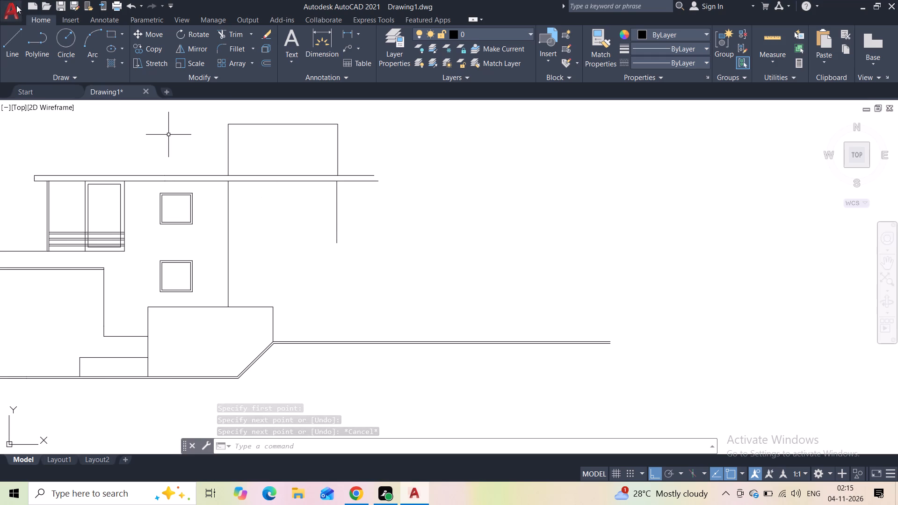
pyautogui.click(13, 46)
pyautogui.click(373, 178)
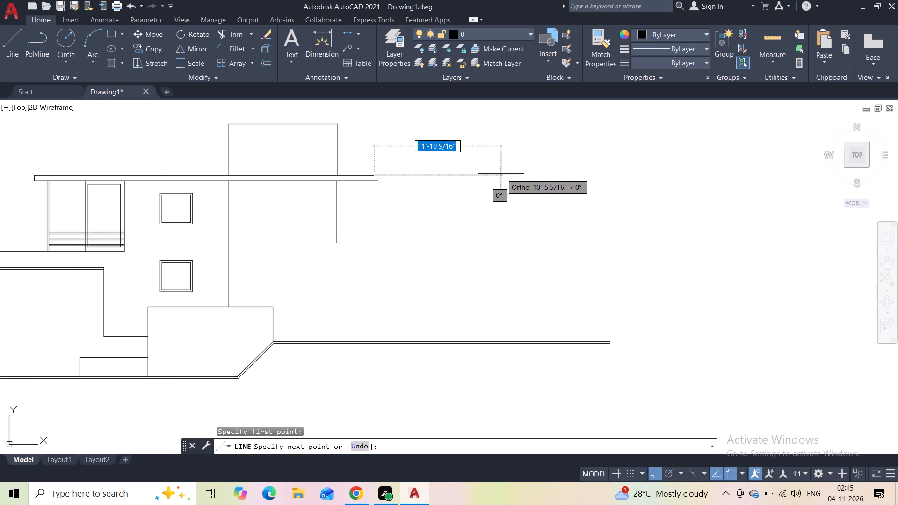
pyautogui.click(535, 171)
pyautogui.press('Escape')
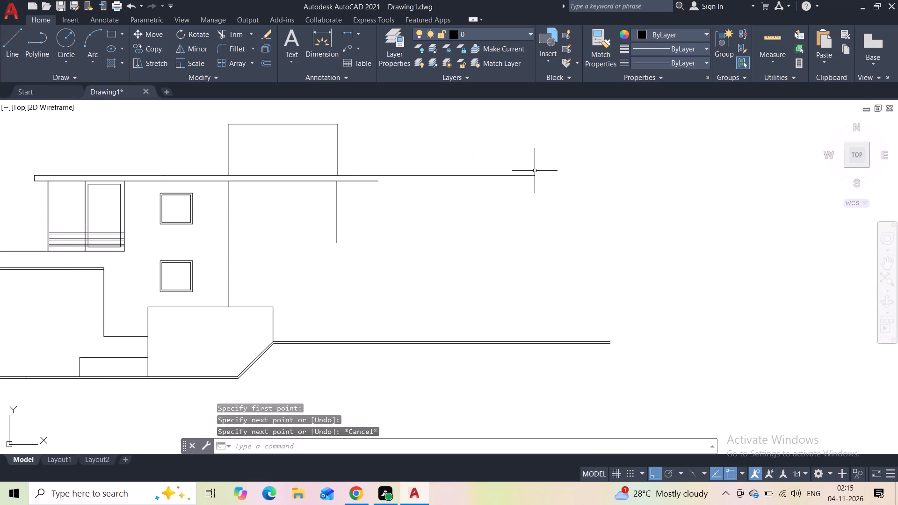
pyautogui.press('space')
pyautogui.click(377, 183)
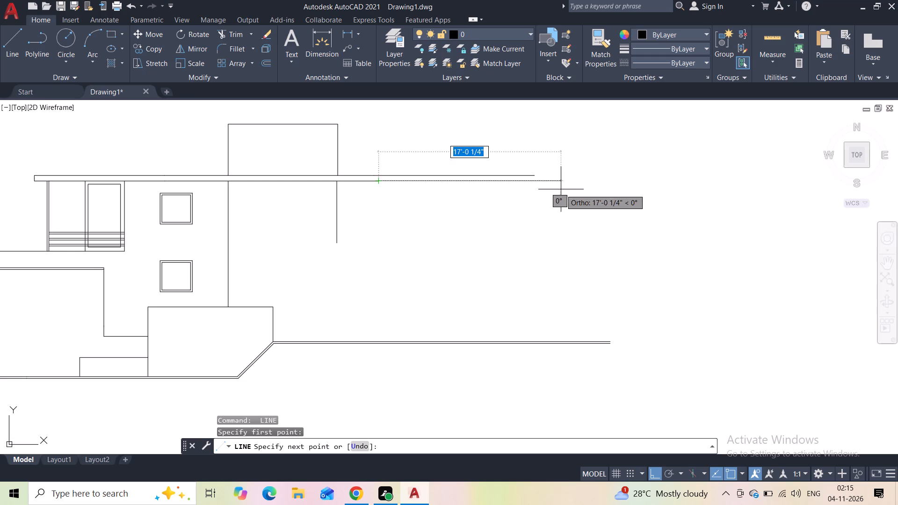
pyautogui.click(534, 183)
pyautogui.click(532, 175)
pyautogui.press('Escape')
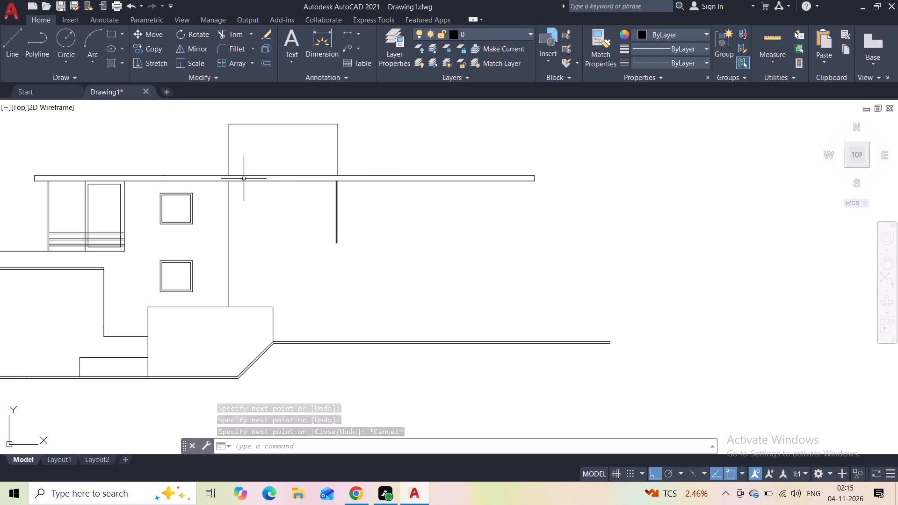
# Draw a three-sided opening about 2'-11" high inside the tower outline, standing on the roof slab's top edge.
pyautogui.click(14, 45)
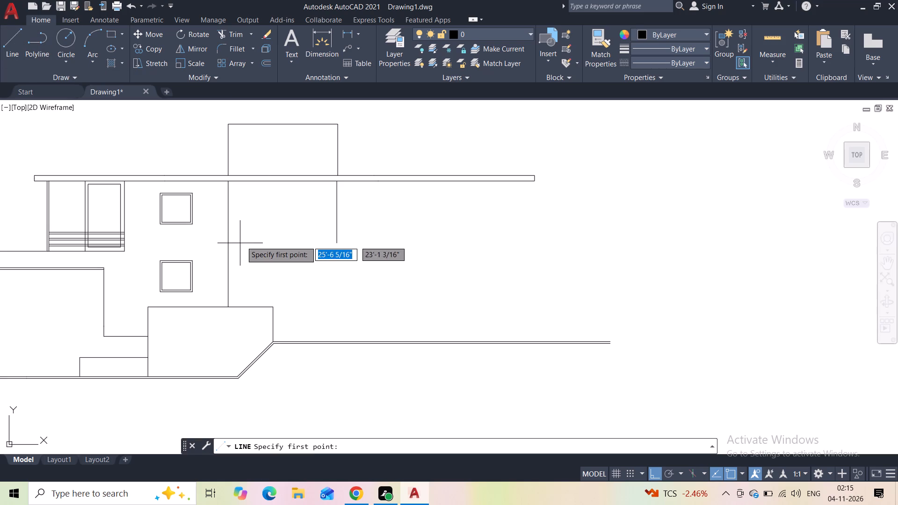
pyautogui.scroll(1, 271, 167)
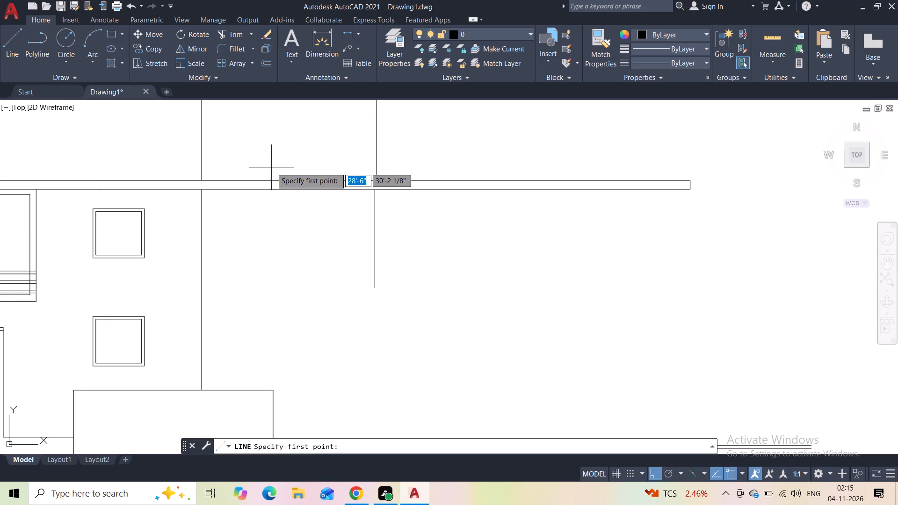
pyautogui.click(266, 178)
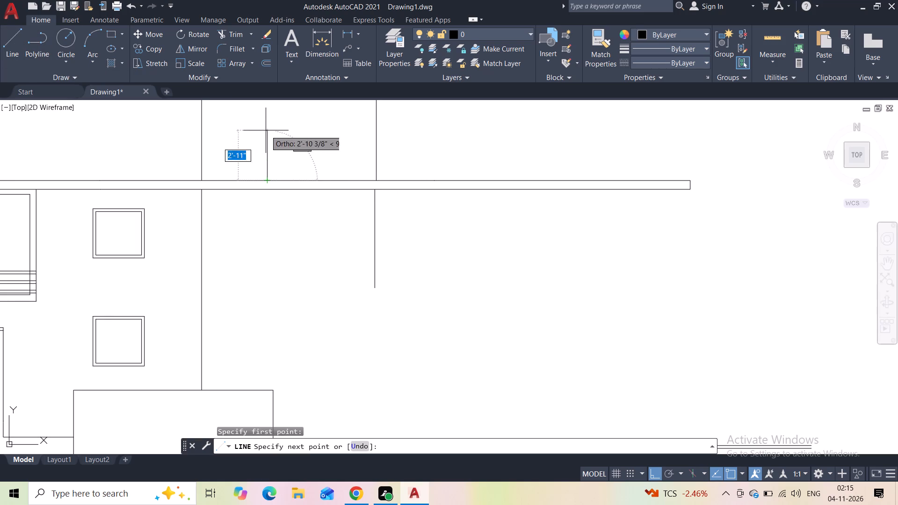
pyautogui.click(266, 130)
pyautogui.click(326, 132)
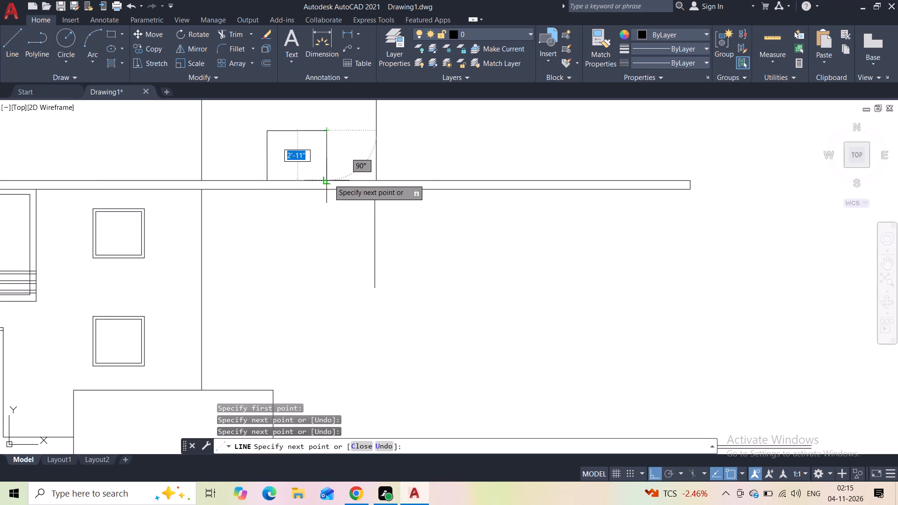
pyautogui.click(330, 180)
pyautogui.press('Escape')
# Move the three-sided opening outline about 4" horizontally along the roof slab toward the square windows' side.
pyautogui.moveTo(310, 150); pyautogui.dragTo(319, 181, button='middle')
pyautogui.scroll(-1, 319, 180)
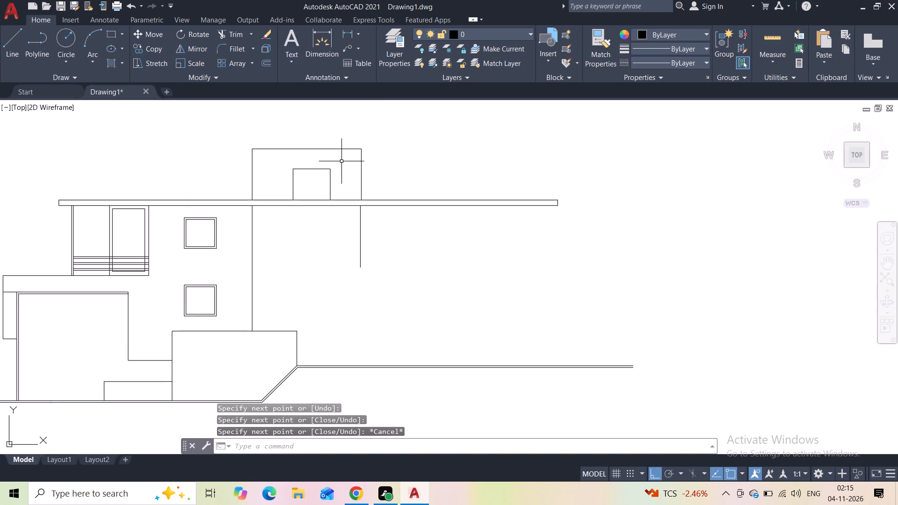
pyautogui.click(341, 161)
pyautogui.click(267, 179)
pyautogui.click(157, 35)
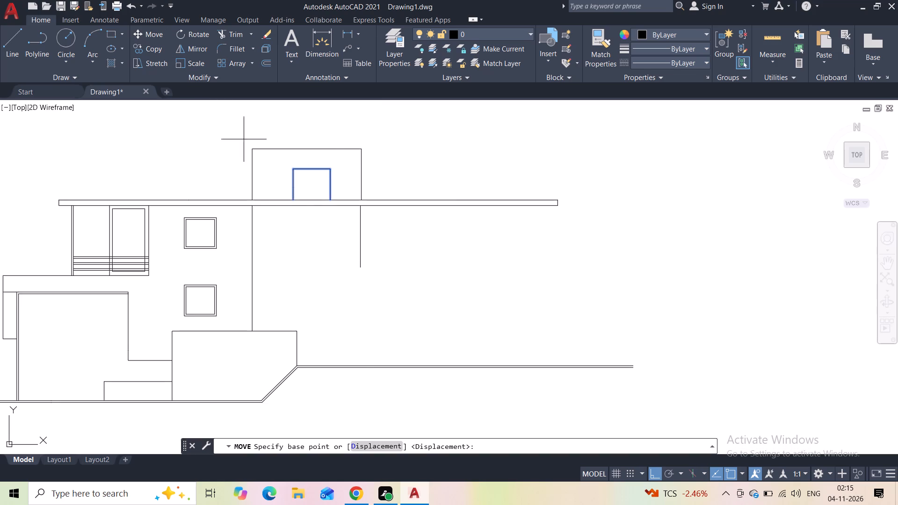
pyautogui.scroll(2, 282, 193)
pyautogui.click(310, 208)
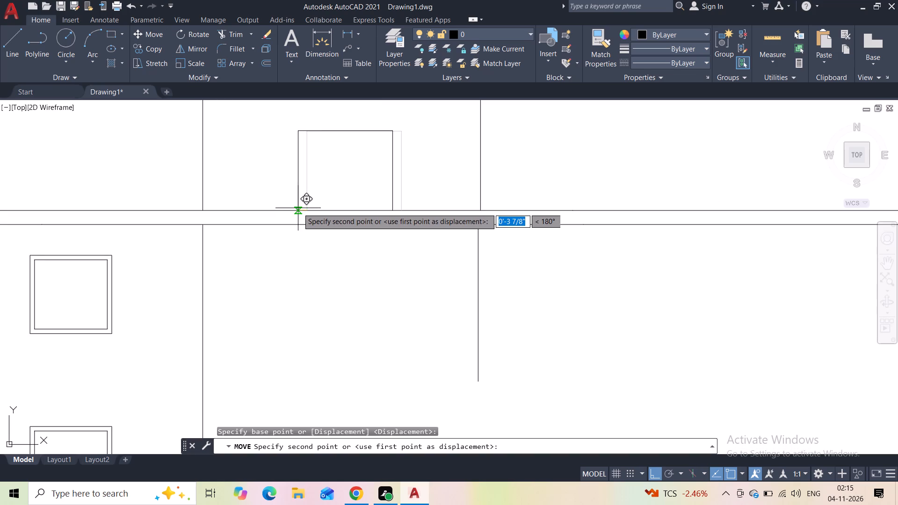
pyautogui.click(298, 209)
# Draw a vertical line from the roof slab's underside to the lower block's top edge, aligned with the tower opening's side nearest the windows.
pyautogui.scroll(-2, 310, 171)
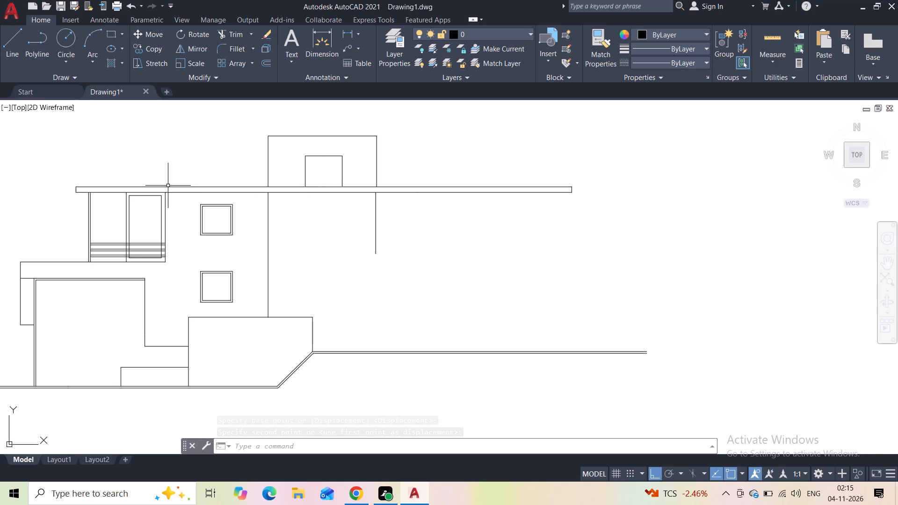
pyautogui.click(9, 49)
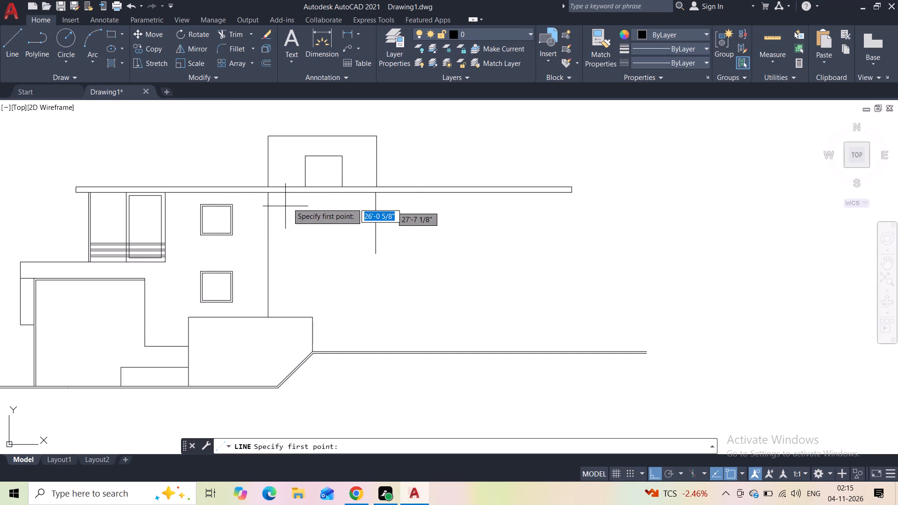
pyautogui.click(304, 196)
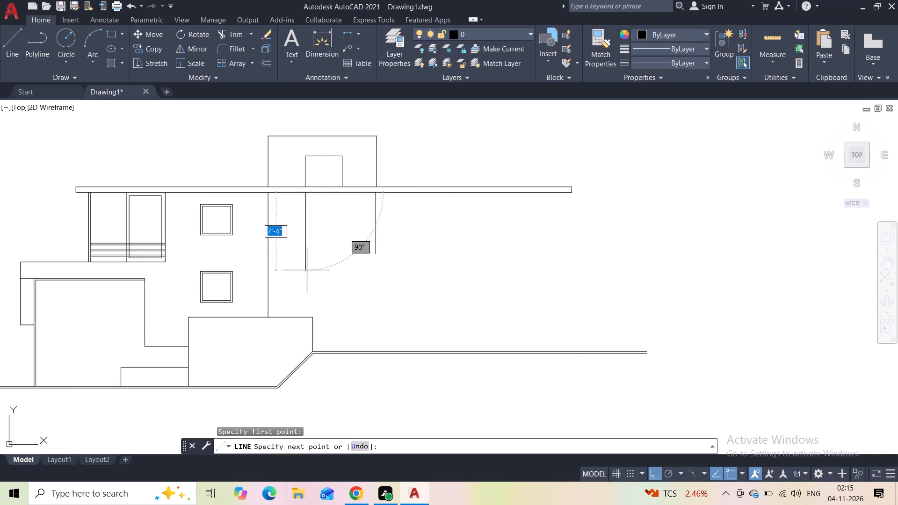
pyautogui.click(306, 317)
pyautogui.press('Escape')
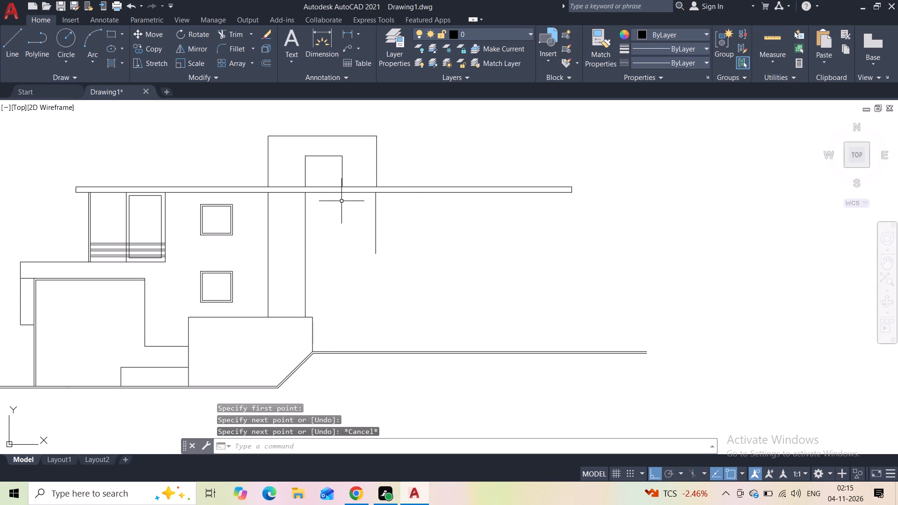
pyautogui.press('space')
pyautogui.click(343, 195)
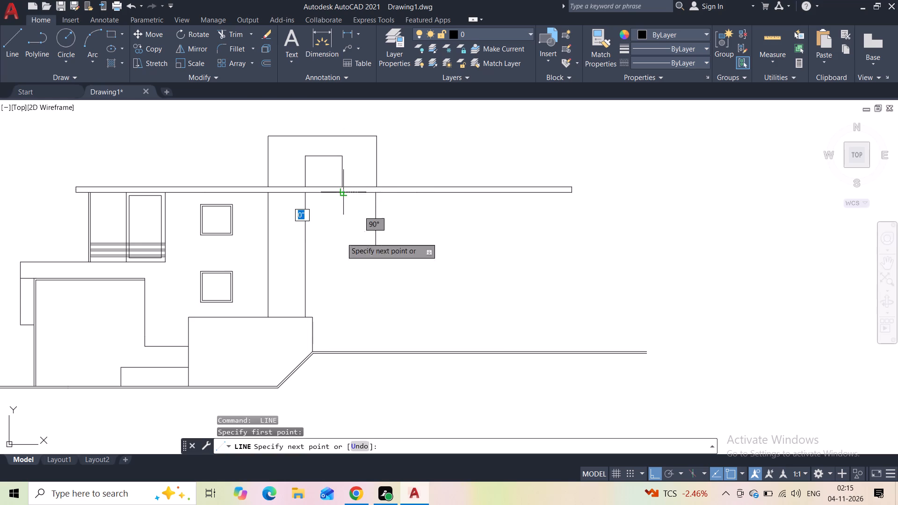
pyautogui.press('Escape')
# Draw a line about 12'-8" down from the slab's underside below the opening's outer side, and return it horizontally to the lower block's side.
pyautogui.scroll(2, 340, 198)
pyautogui.press('space')
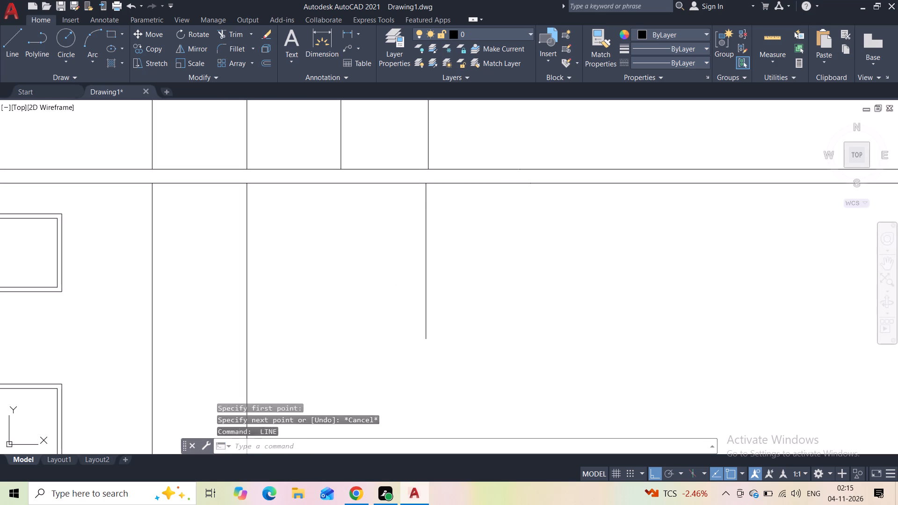
pyautogui.click(341, 184)
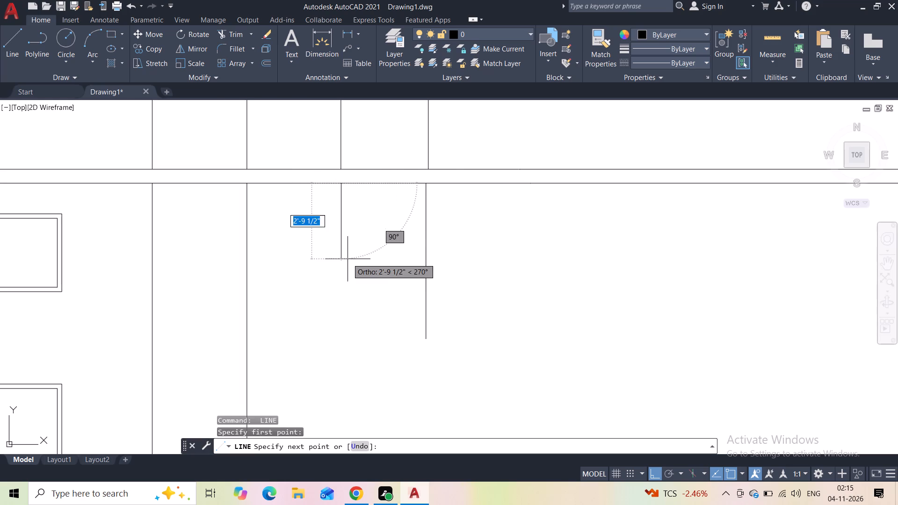
pyautogui.moveTo(348, 259); pyautogui.dragTo(333, 221, button='middle')
pyautogui.scroll(-2, 333, 222)
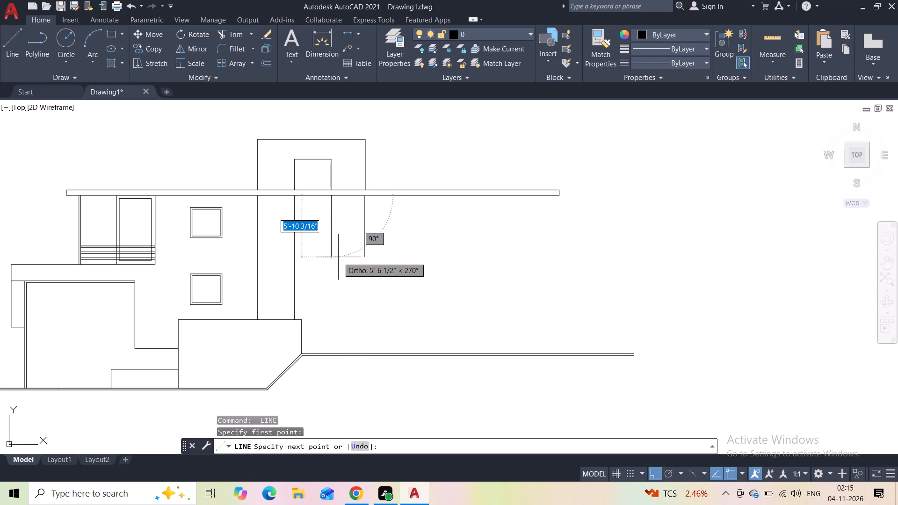
pyautogui.click(328, 330)
pyautogui.click(304, 327)
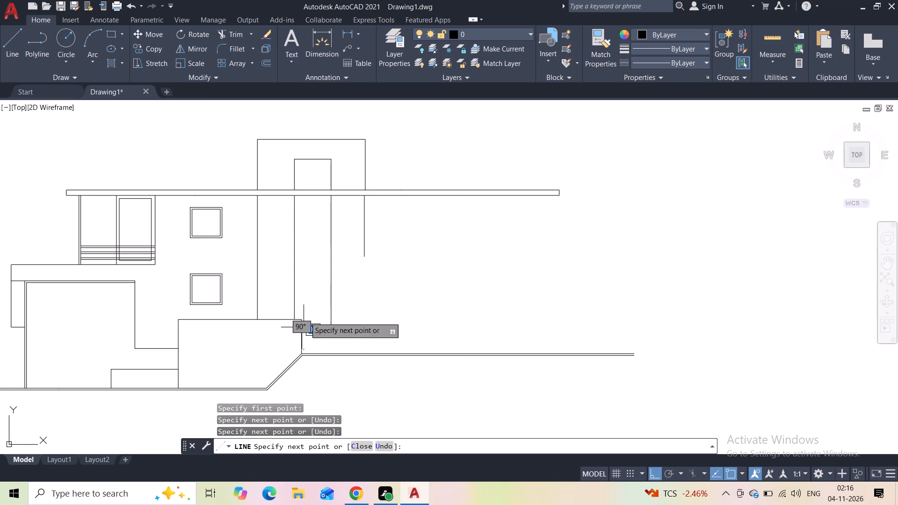
pyautogui.press('Escape')
# Offset the top edge and both sides of the tower opening above the roof slab outward by 2".
pyautogui.moveTo(320, 230); pyautogui.dragTo(320, 234, button='middle')
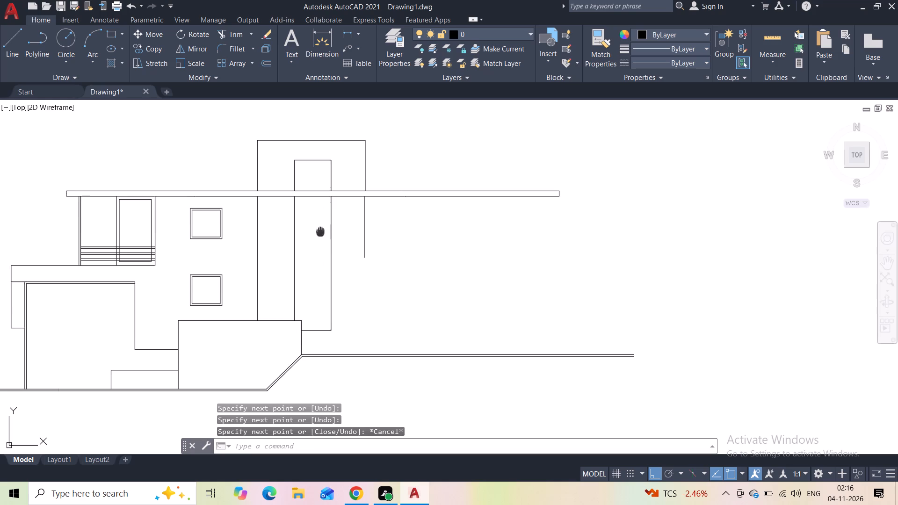
pyautogui.moveTo(320, 234); pyautogui.dragTo(323, 269, button='middle')
pyautogui.click(315, 193)
pyautogui.click(315, 199)
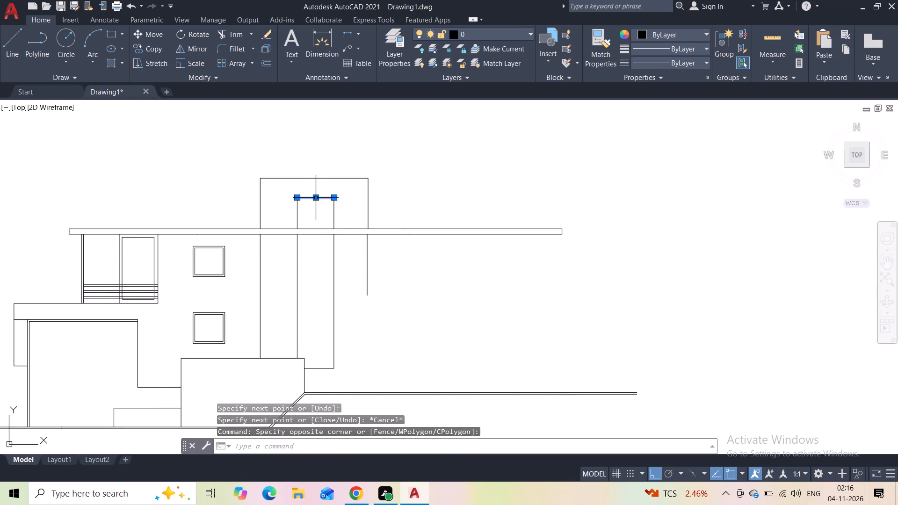
pyautogui.click(270, 64)
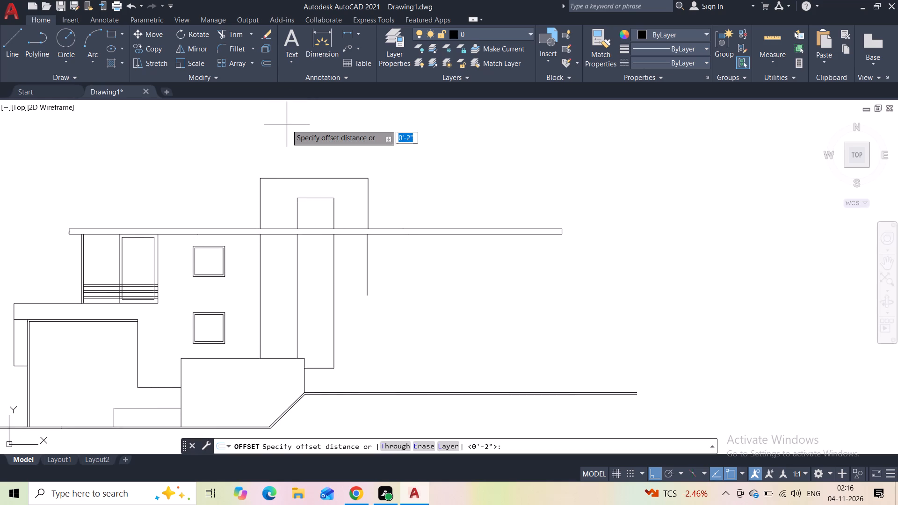
pyautogui.write('2"')
pyautogui.press('Return')
pyautogui.click(287, 127)
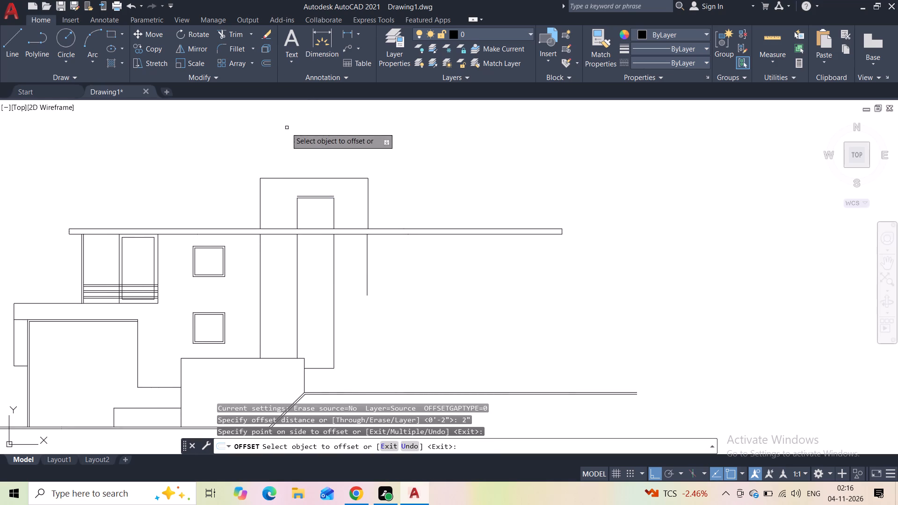
pyautogui.click(334, 219)
pyautogui.click(341, 219)
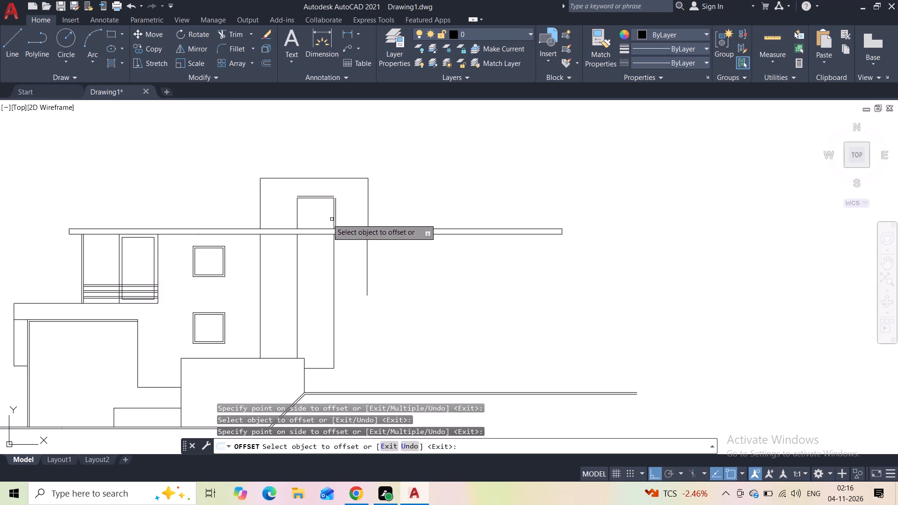
pyautogui.click(298, 217)
pyautogui.click(287, 217)
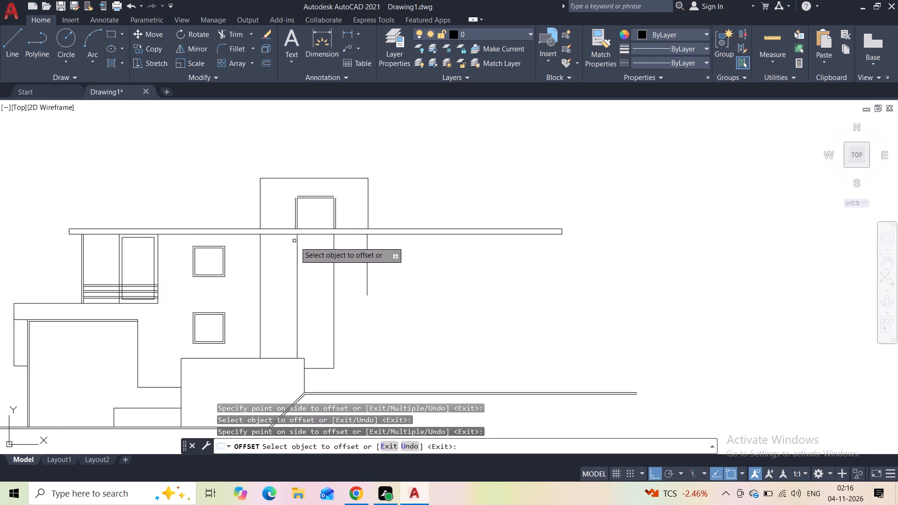
# Offset the opening's two sides below the slab outward by 2", and its bottom edge upward by 2".
pyautogui.click(297, 248)
pyautogui.click(290, 249)
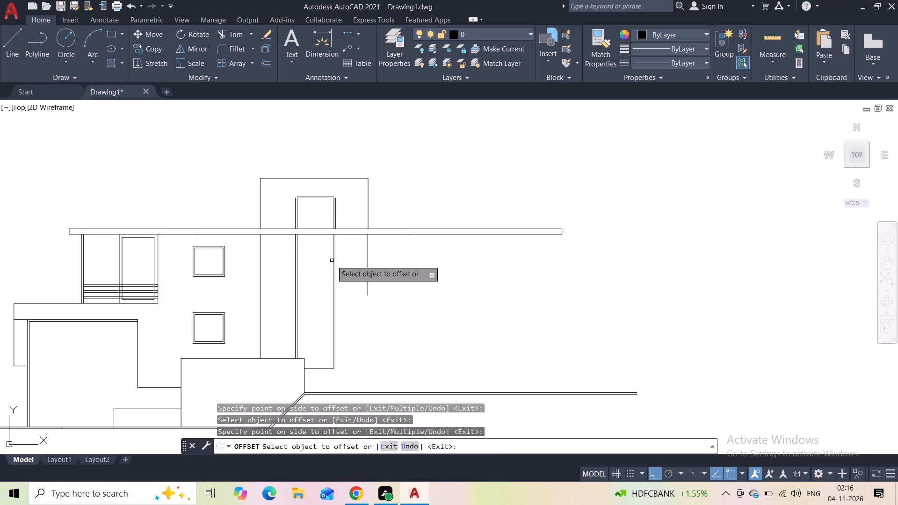
pyautogui.click(333, 262)
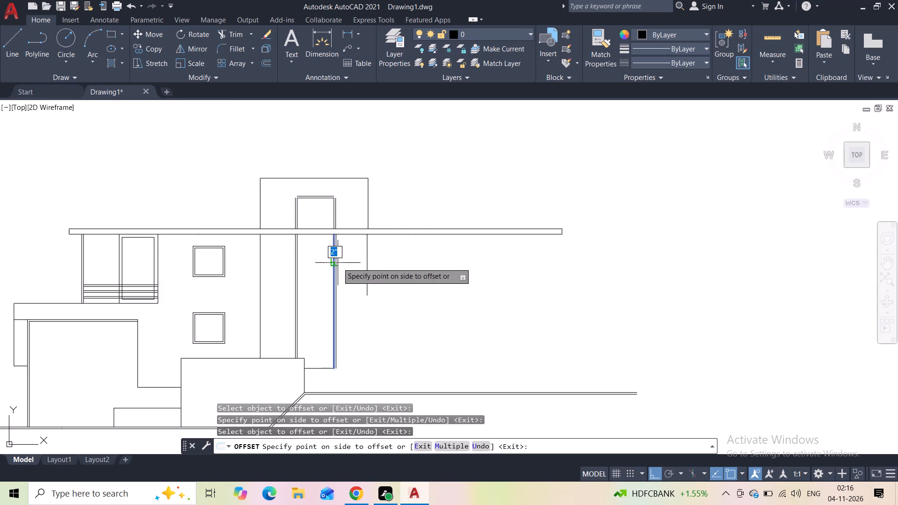
pyautogui.click(339, 263)
pyautogui.moveTo(346, 292); pyautogui.dragTo(343, 175, button='middle')
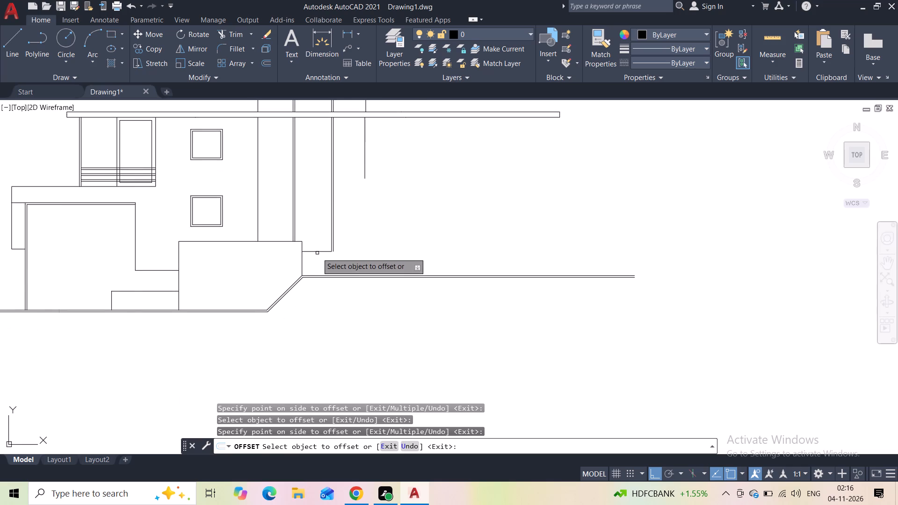
pyautogui.click(317, 252)
pyautogui.click(317, 256)
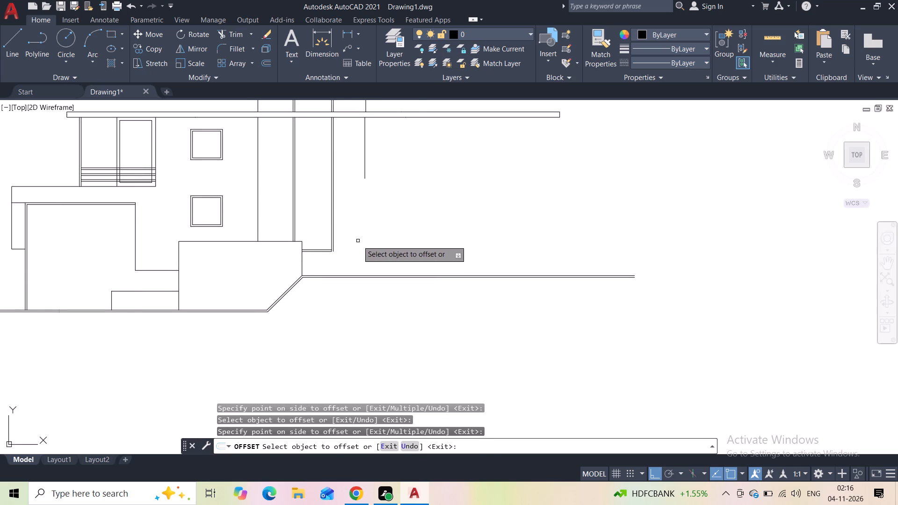
pyautogui.press('Escape')
# Draw a horizontal line about 12'-0" long from the midpoint of the tower's window-side edge below the slab, across and past the opening.
pyautogui.moveTo(306, 203); pyautogui.dragTo(337, 295, button='middle')
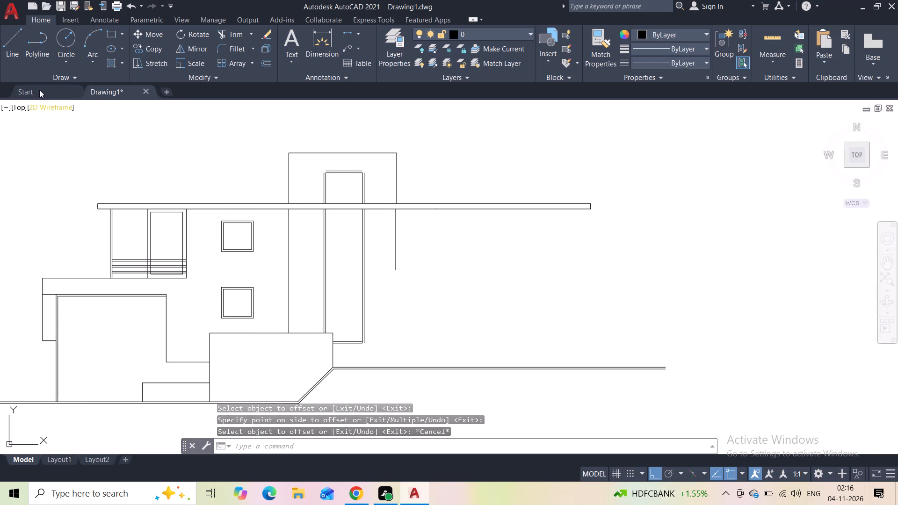
pyautogui.click(7, 50)
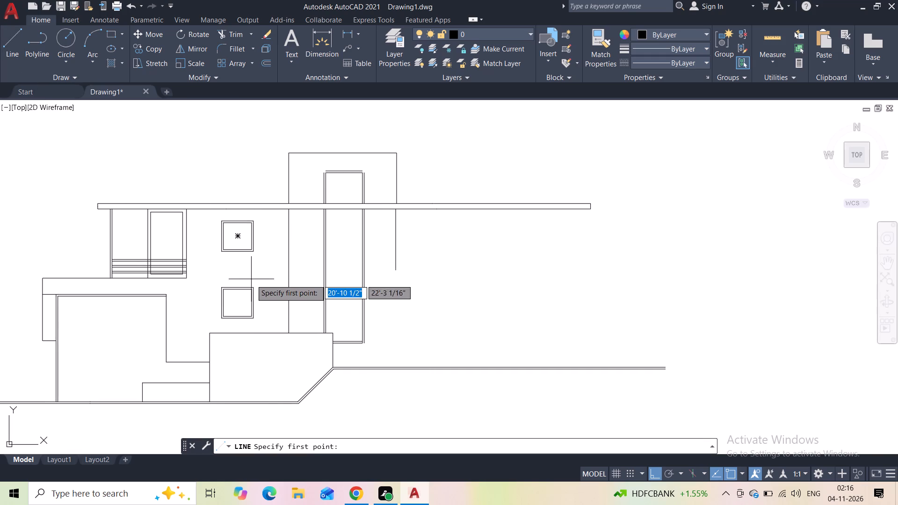
pyautogui.click(286, 274)
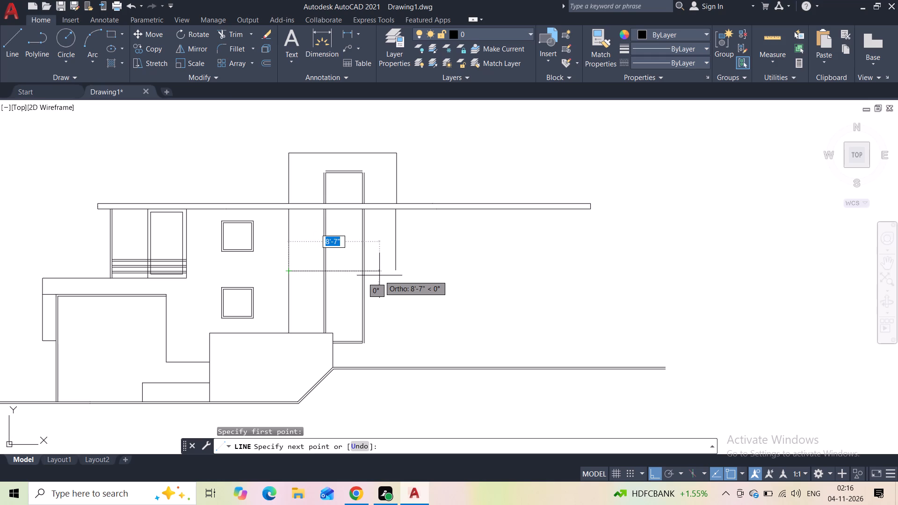
pyautogui.click(416, 274)
pyautogui.press('Escape')
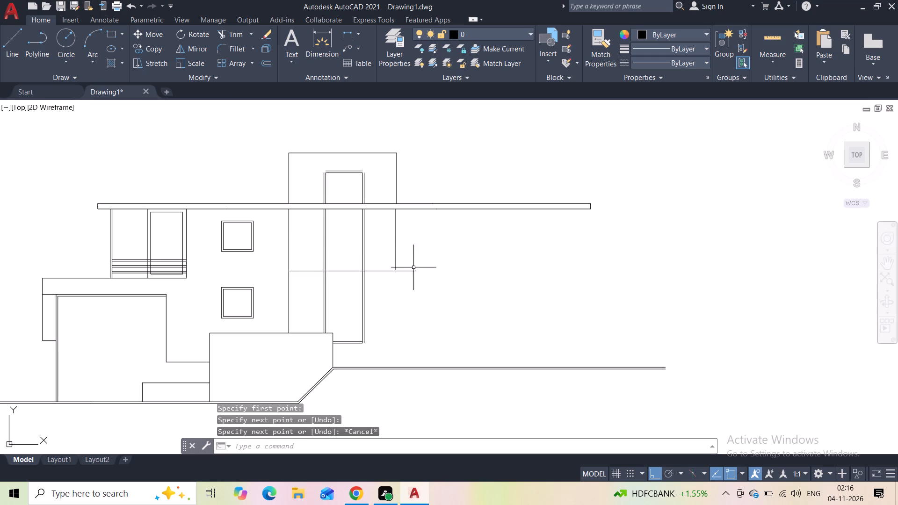
# Offset the horizontal line across the tower upward by 4" to form a thin slab band.
pyautogui.scroll(3, 297, 276)
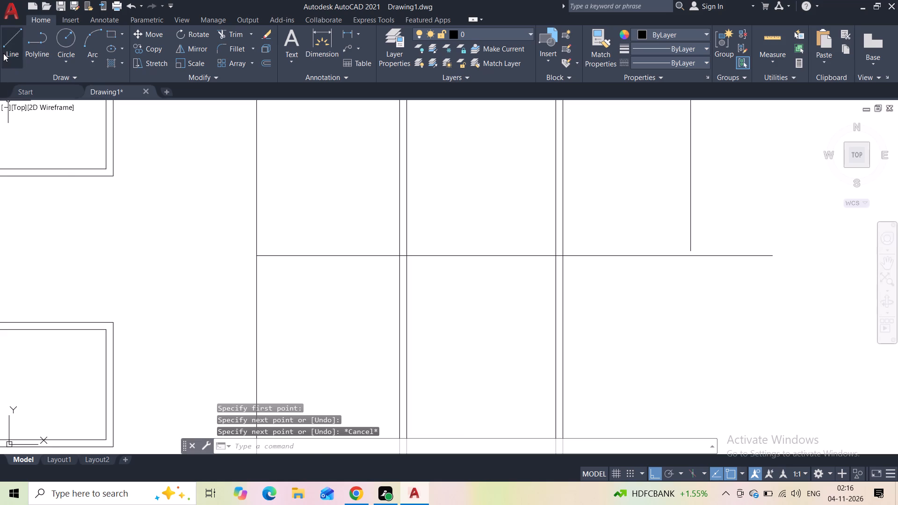
pyautogui.click(5, 49)
pyautogui.press('Escape')
pyautogui.click(317, 241)
pyautogui.click(300, 301)
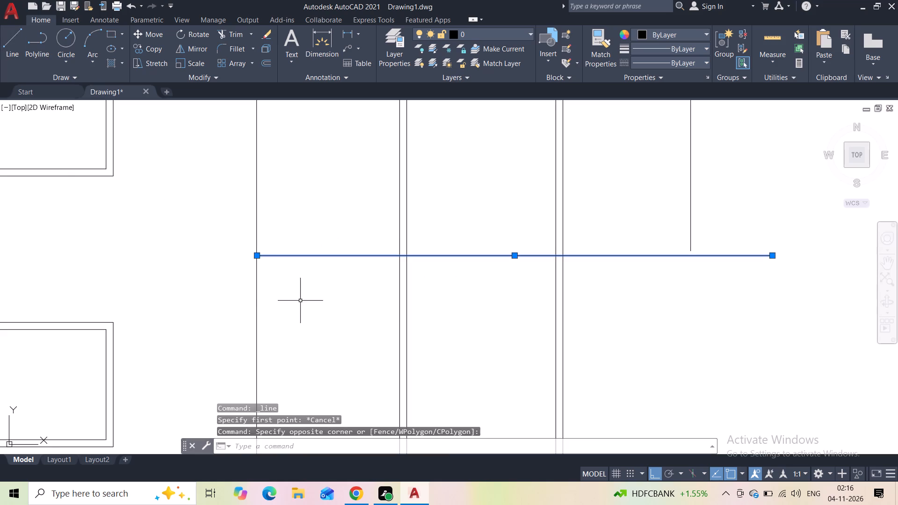
pyautogui.click(264, 63)
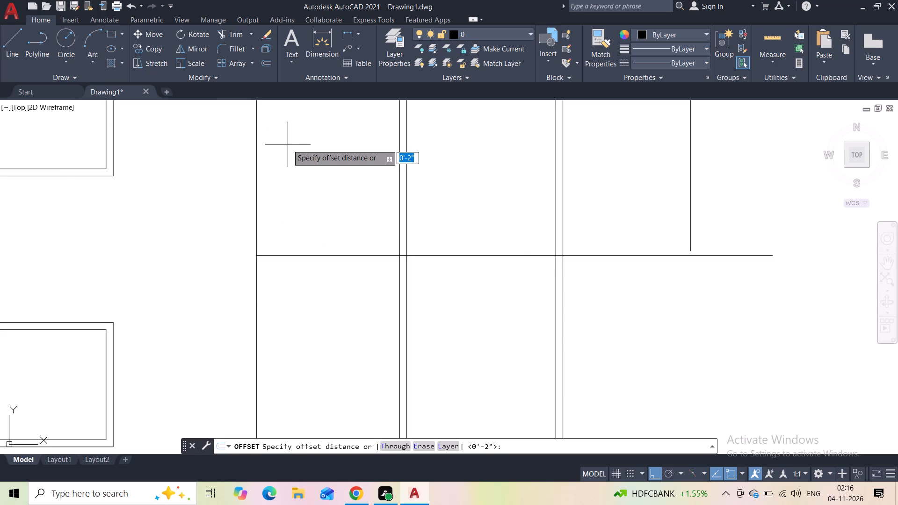
pyautogui.write('4"')
pyautogui.press('Return')
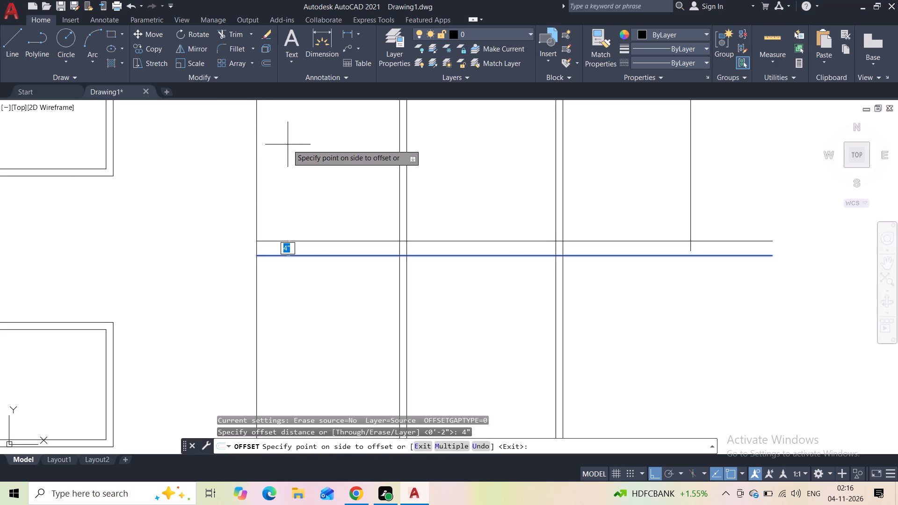
pyautogui.click(287, 146)
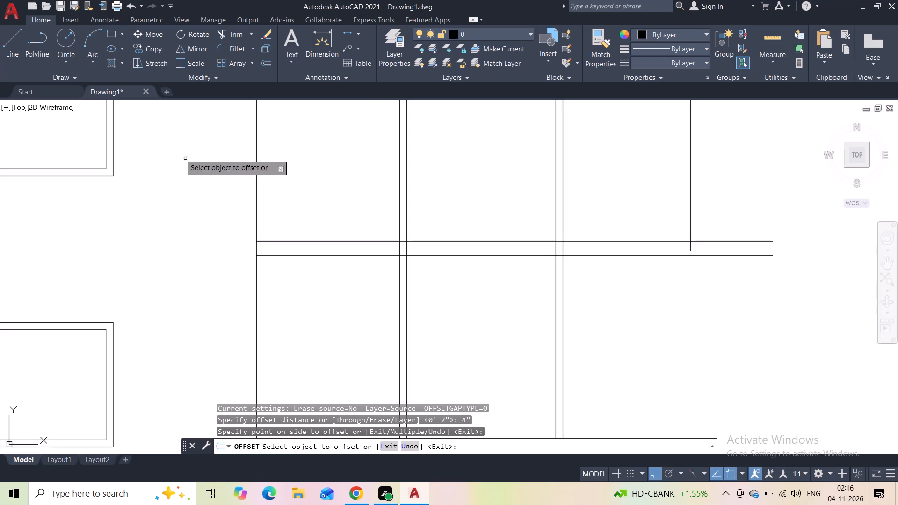
# Extend the 4" band about 1'-5" beyond the tower toward the square windows and close its end with lines.
pyautogui.click(15, 46)
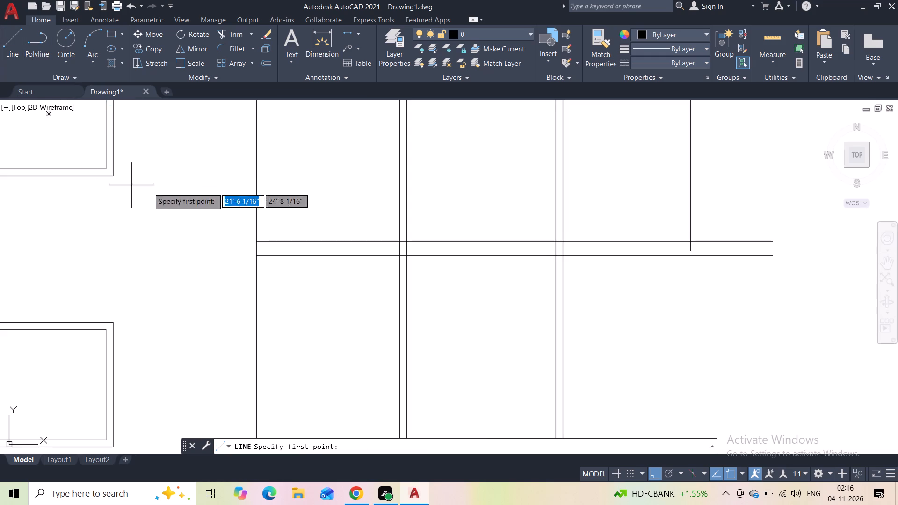
pyautogui.click(257, 240)
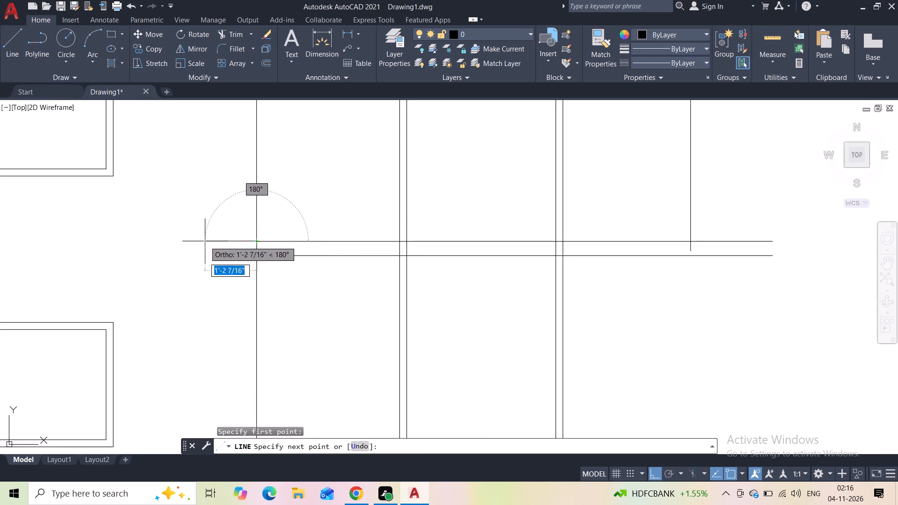
pyautogui.click(196, 241)
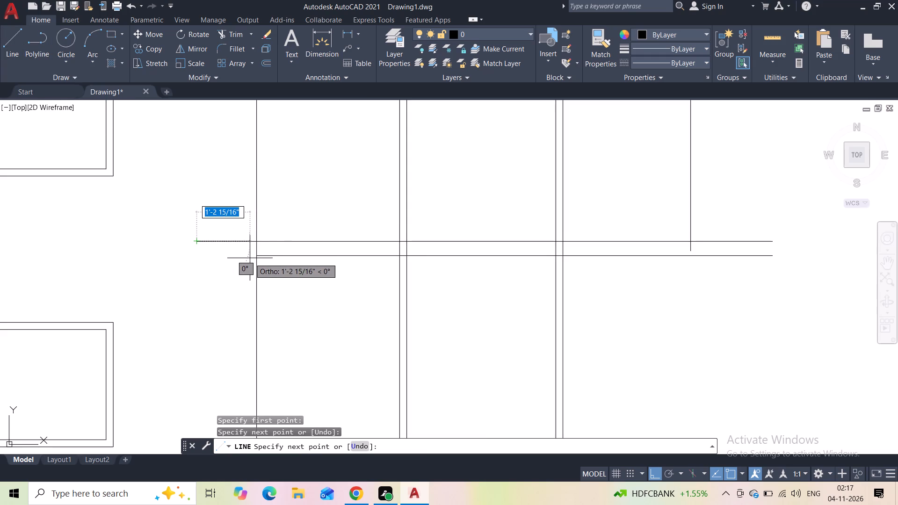
pyautogui.click(200, 257)
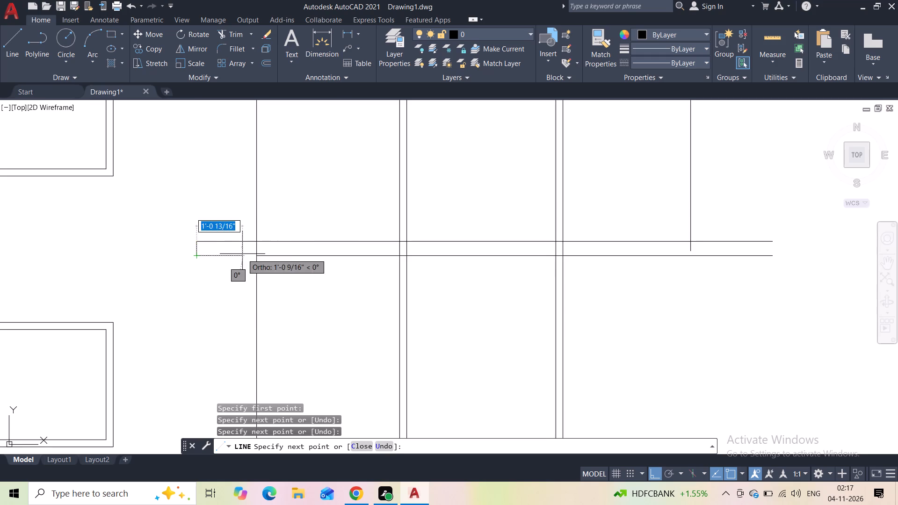
pyautogui.click(256, 258)
pyautogui.press('Escape')
# Draw a vertical post line from the band's underside, near its closed end, down to the lower block's top edge.
pyautogui.scroll(-2, 223, 279)
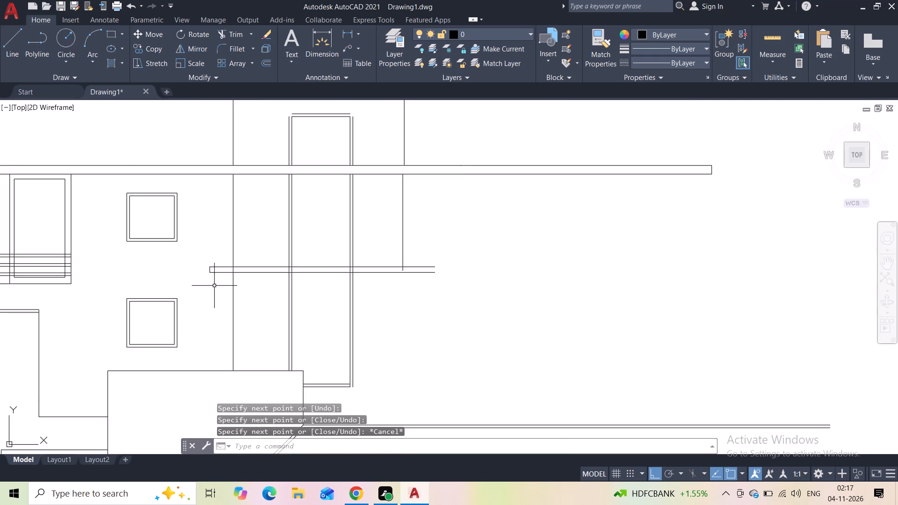
pyautogui.moveTo(213, 291); pyautogui.dragTo(210, 245, button='middle')
pyautogui.click(13, 48)
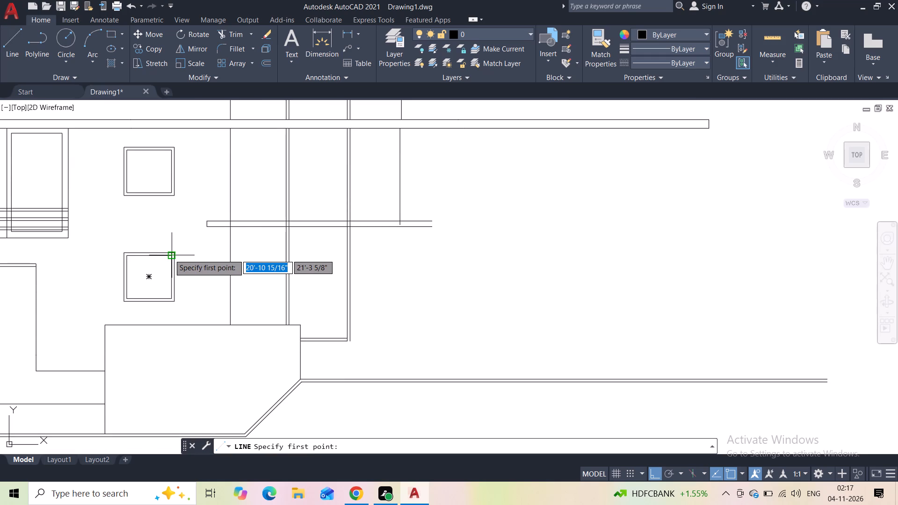
pyautogui.scroll(2, 200, 235)
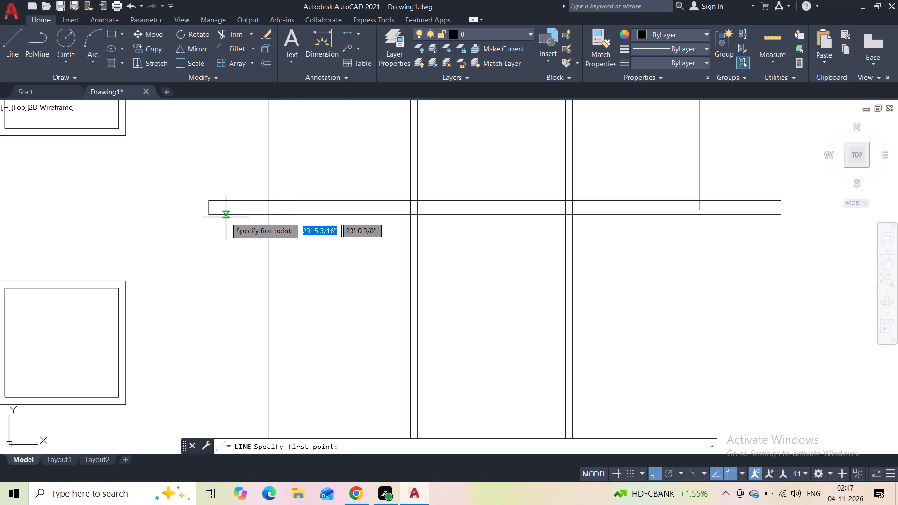
pyautogui.click(226, 218)
pyautogui.moveTo(219, 293); pyautogui.dragTo(215, 152, button='middle')
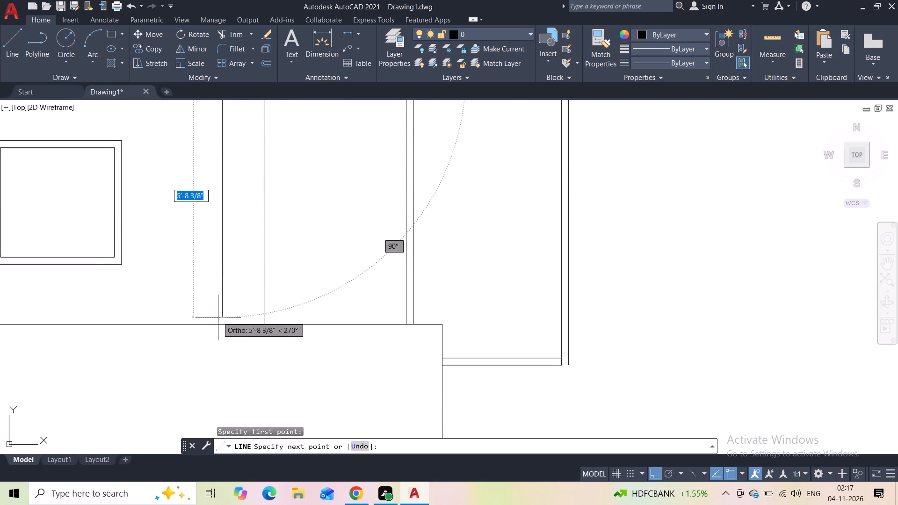
pyautogui.click(220, 325)
pyautogui.press('Escape')
# Offset the vertical post line 3" toward the tower.
pyautogui.click(236, 221)
pyautogui.click(193, 236)
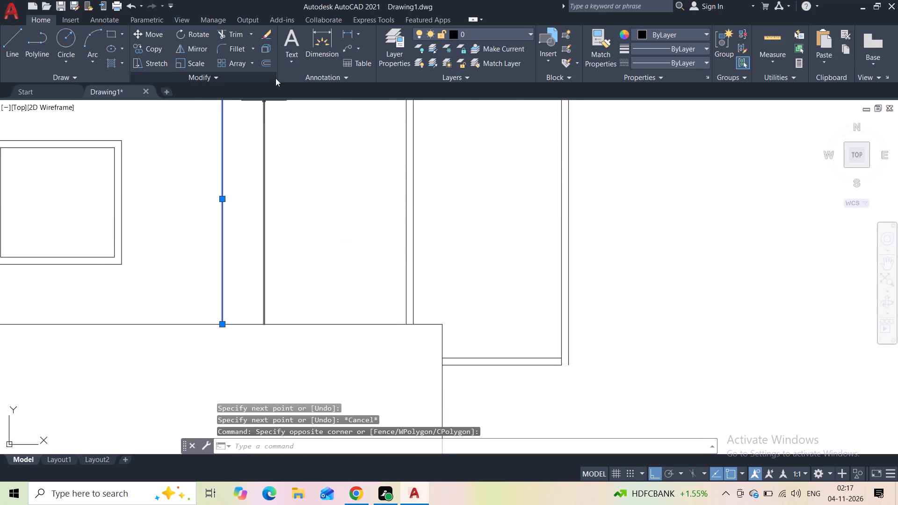
pyautogui.click(268, 66)
pyautogui.write('3"')
pyautogui.press('Return')
pyautogui.click(297, 207)
pyautogui.press('Escape')
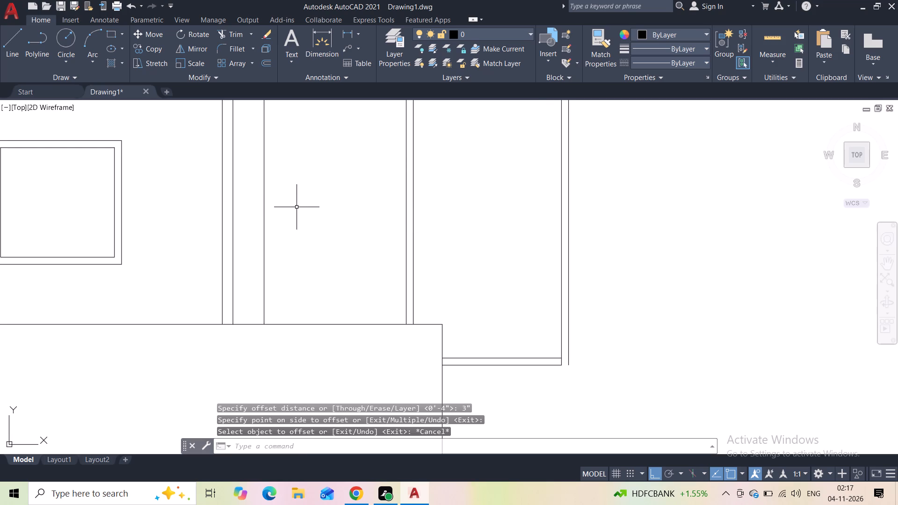
# Draw a short horizontal line closing the gap at the bottom outer corner of the tower opening's frame.
pyautogui.scroll(-1, 296, 208)
pyautogui.moveTo(299, 204); pyautogui.dragTo(219, 258, button='middle')
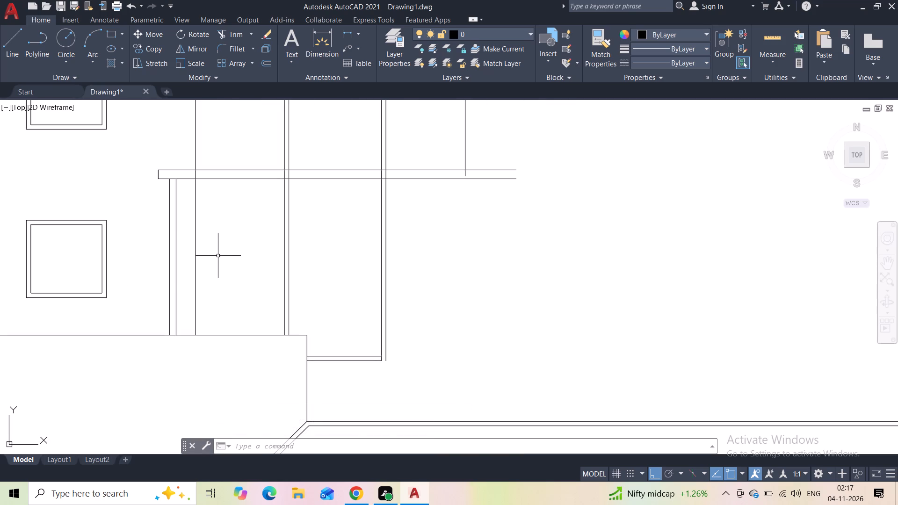
pyautogui.moveTo(308, 320); pyautogui.dragTo(193, 231, button='middle')
pyautogui.click(12, 50)
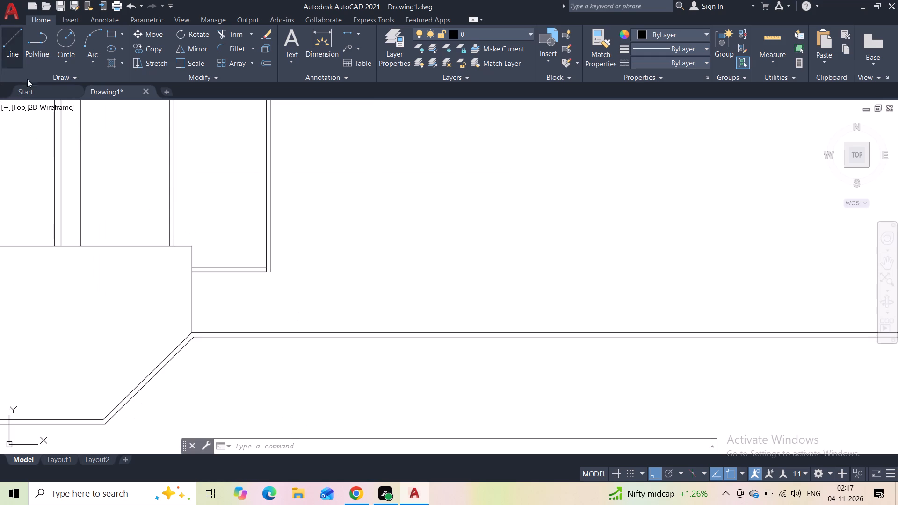
pyautogui.scroll(2, 290, 283)
pyautogui.scroll(1, 222, 258)
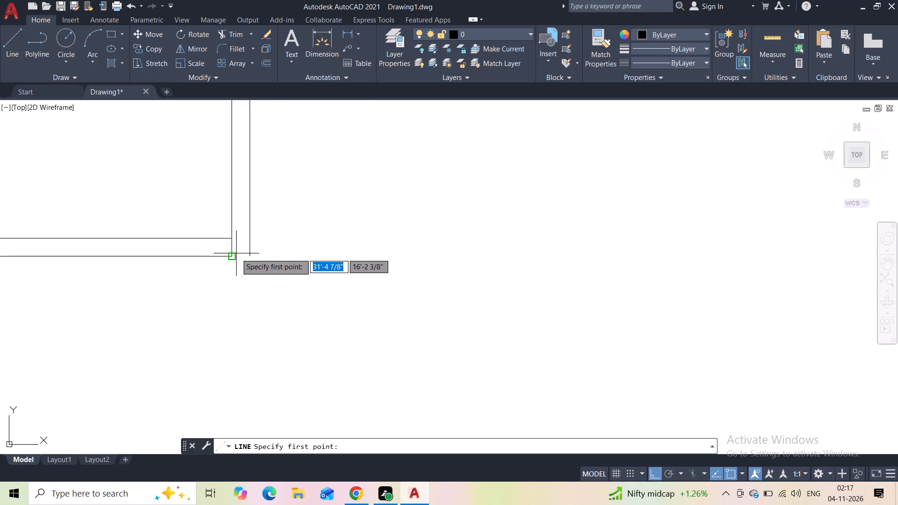
pyautogui.click(234, 257)
pyautogui.click(251, 256)
pyautogui.press('Escape')
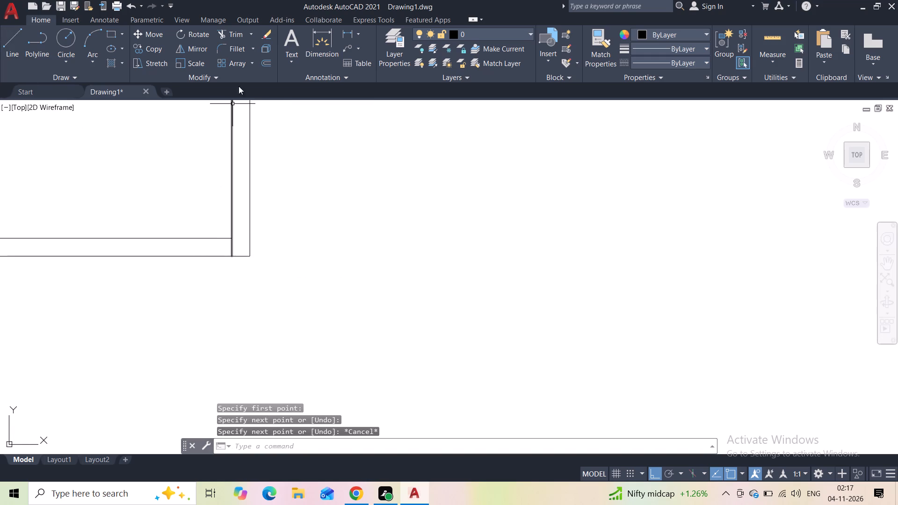
# Trim the inner side line's overrun below the inner bottom edge at the opening frame's lower outer corner.
pyautogui.click(231, 34)
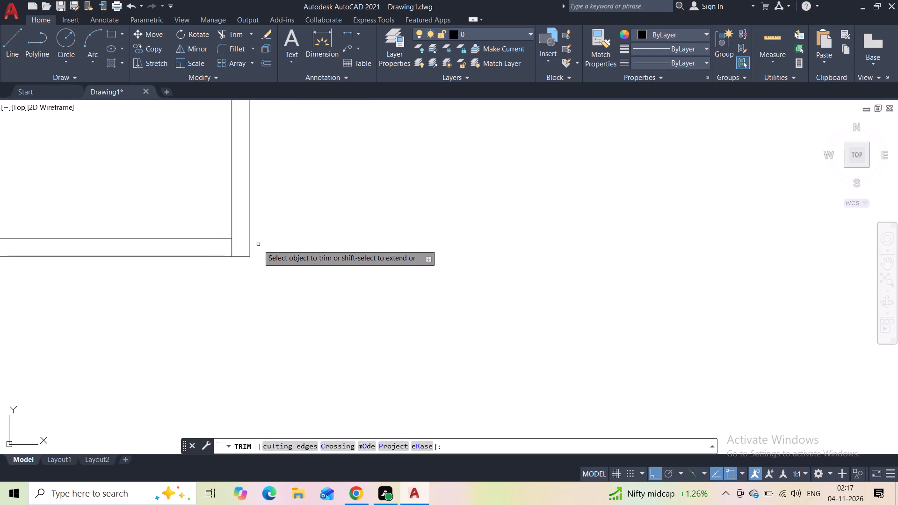
pyautogui.scroll(2, 248, 280)
pyautogui.moveTo(220, 202); pyautogui.dragTo(187, 202)
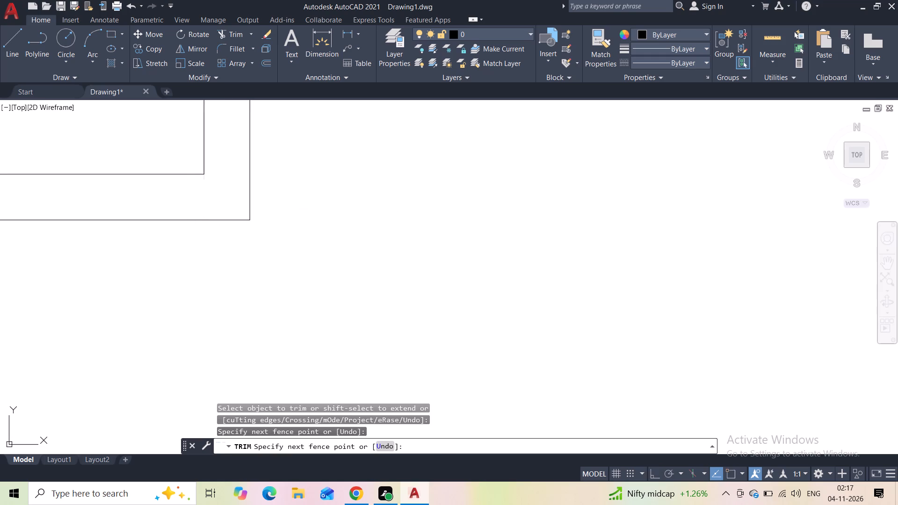
# Join the two collinear segments of the tower opening frame's outer bottom edge into one line.
pyautogui.press('Escape')
pyautogui.scroll(-3, 177, 237)
pyautogui.moveTo(170, 259); pyautogui.dragTo(267, 253, button='middle')
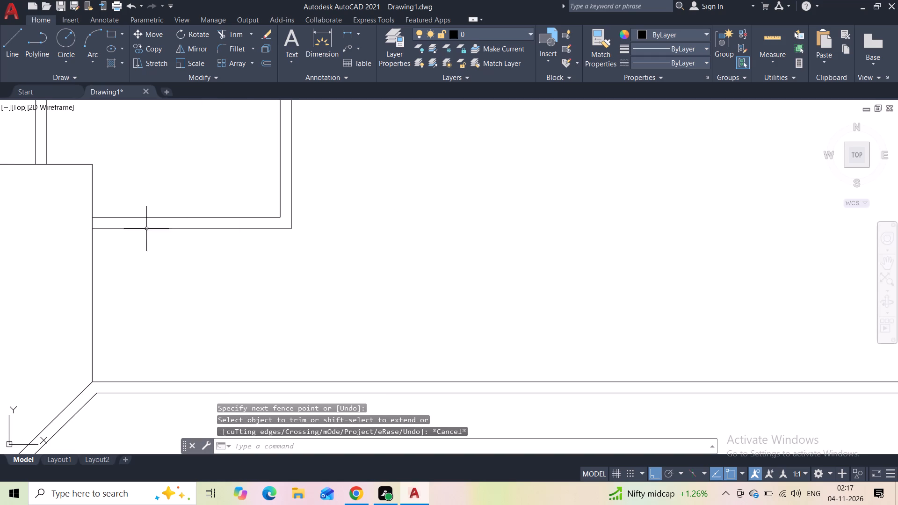
pyautogui.click(146, 228)
pyautogui.click(284, 229)
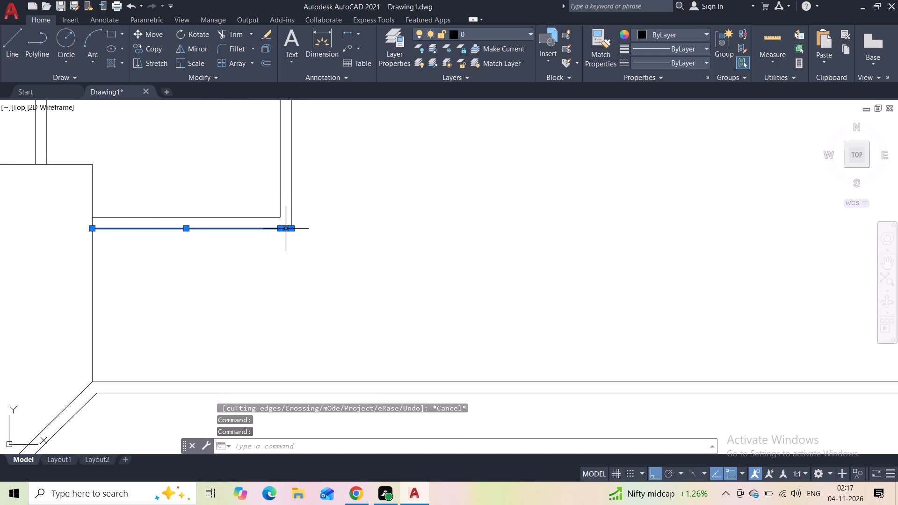
pyautogui.press('j')
pyautogui.press('Return')
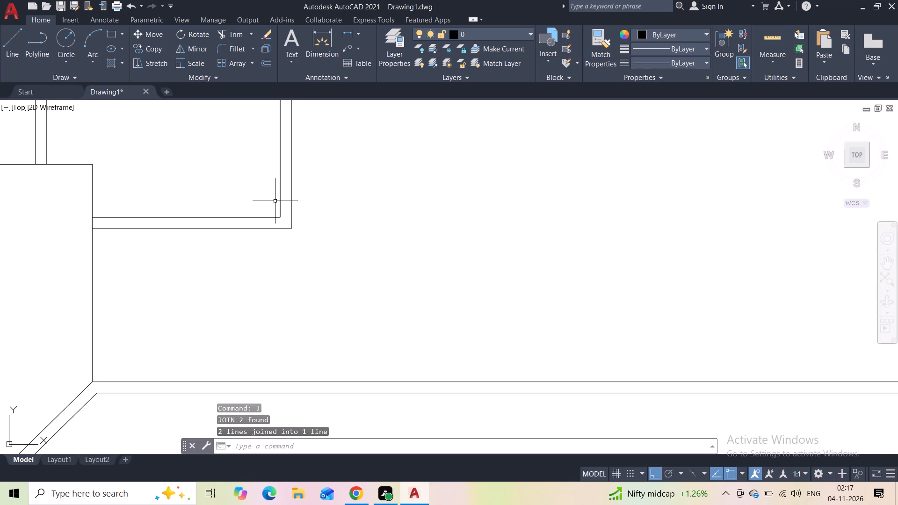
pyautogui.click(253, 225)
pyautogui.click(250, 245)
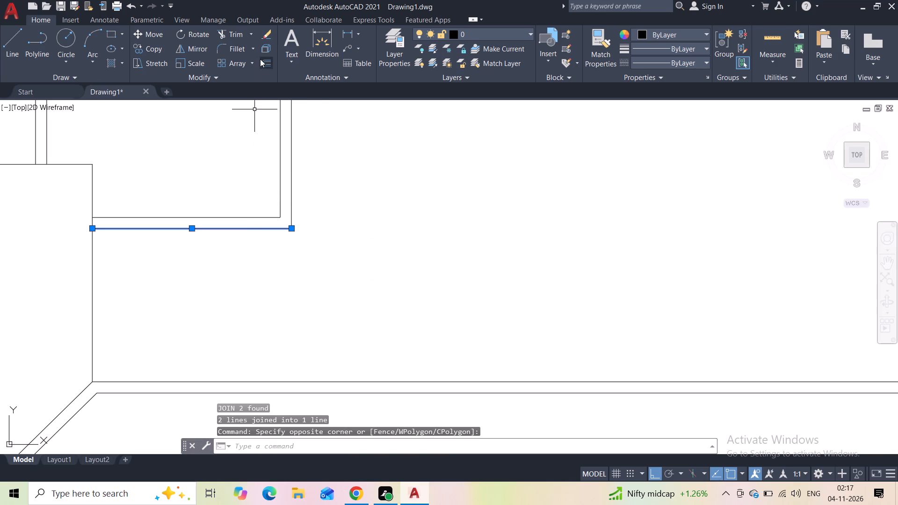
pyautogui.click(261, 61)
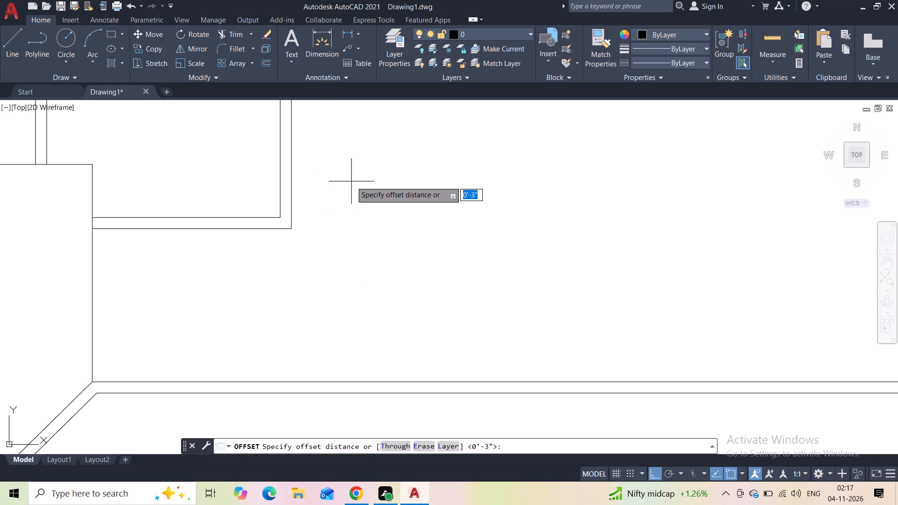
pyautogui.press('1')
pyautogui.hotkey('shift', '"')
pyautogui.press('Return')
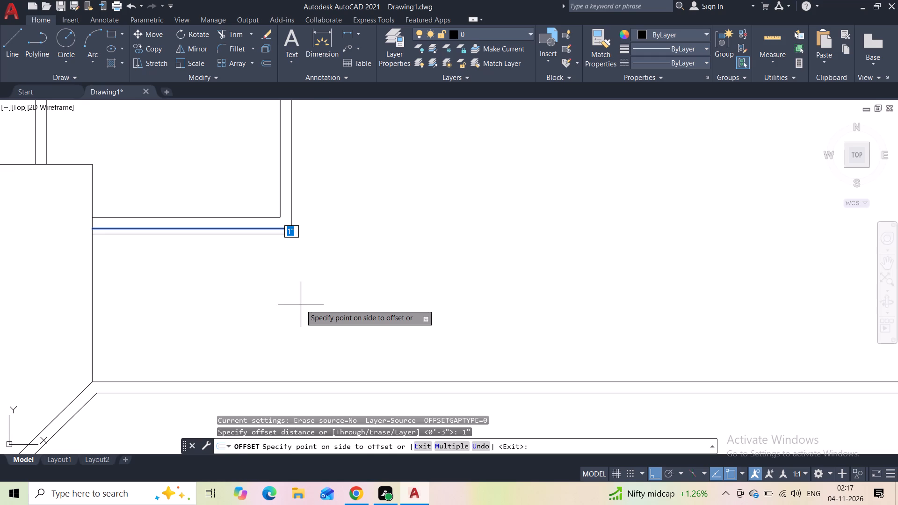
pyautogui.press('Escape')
# Offset the opening frame's outer bottom edge downward repeatedly at 2" spacing, making thirteen step lines down to just above the ground line.
pyautogui.click(283, 228)
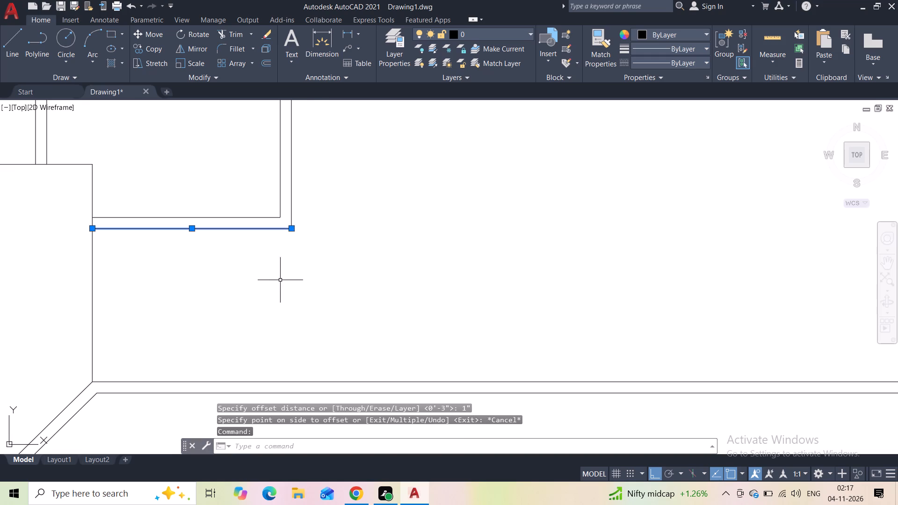
pyautogui.click(264, 63)
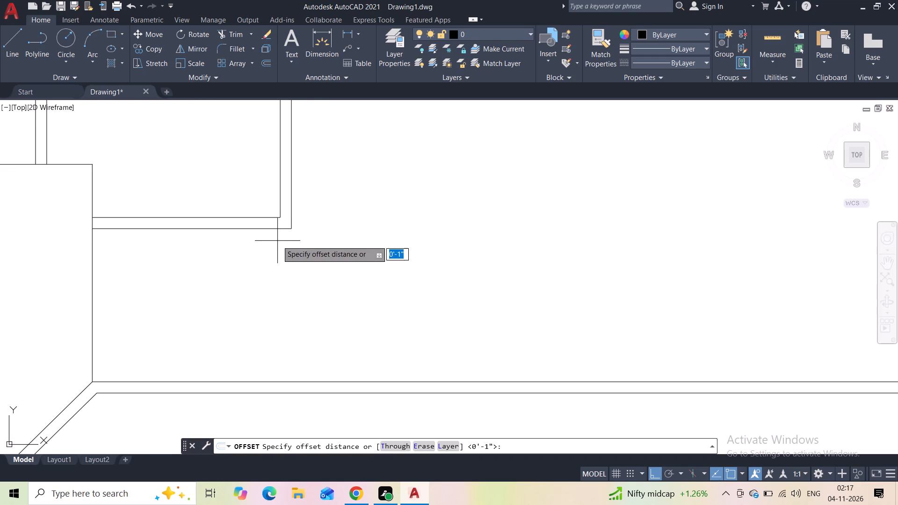
pyautogui.write('2"')
pyautogui.press('Return')
pyautogui.click(271, 241)
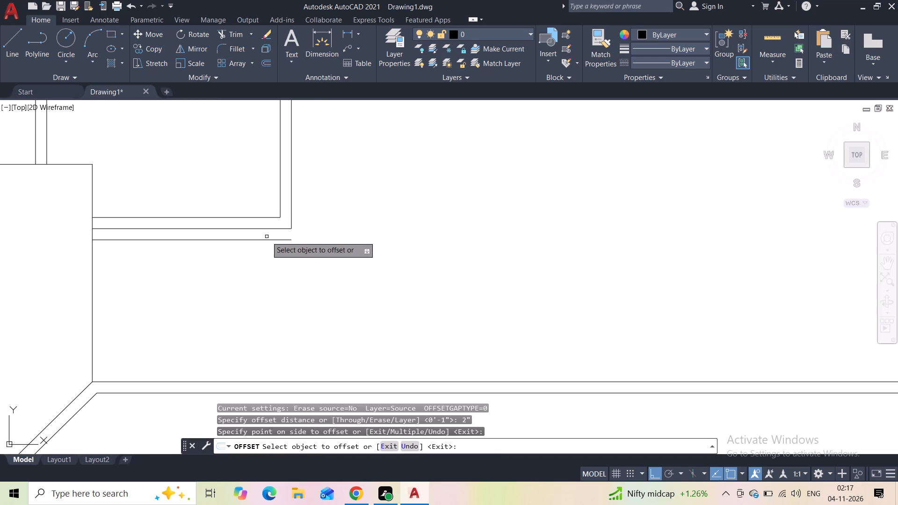
pyautogui.click(267, 241)
pyautogui.click(266, 271)
pyautogui.click(269, 252)
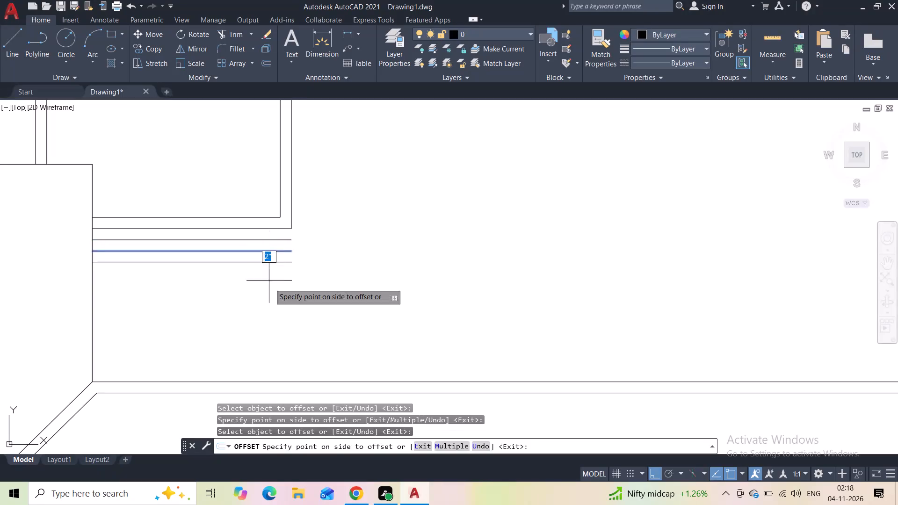
pyautogui.click(270, 285)
pyautogui.click(269, 264)
pyautogui.click(269, 290)
pyautogui.click(267, 276)
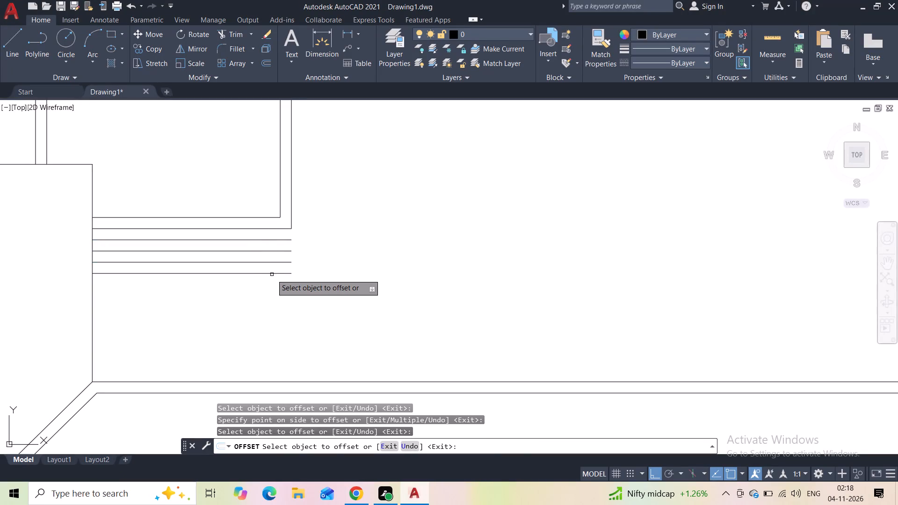
pyautogui.click(273, 274)
pyautogui.click(272, 306)
pyautogui.click(272, 284)
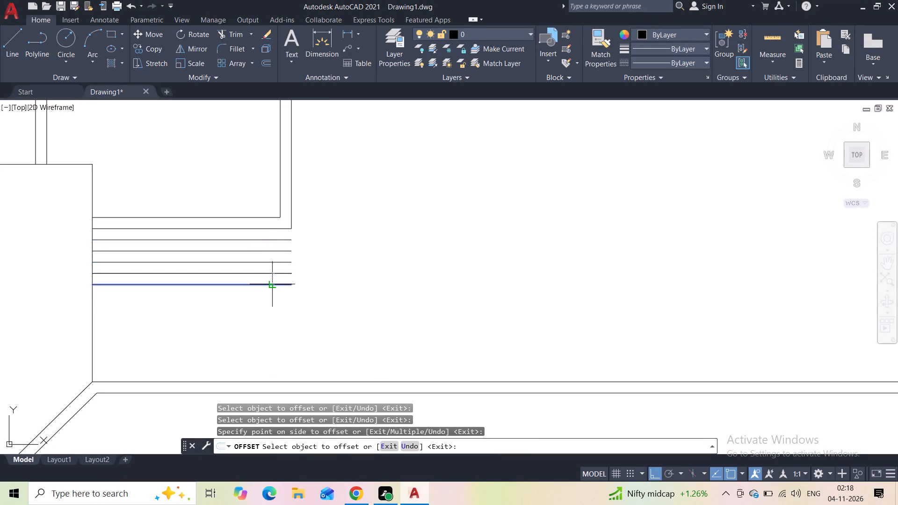
pyautogui.click(269, 302)
pyautogui.click(271, 296)
pyautogui.click(271, 322)
pyautogui.click(272, 305)
pyautogui.click(269, 335)
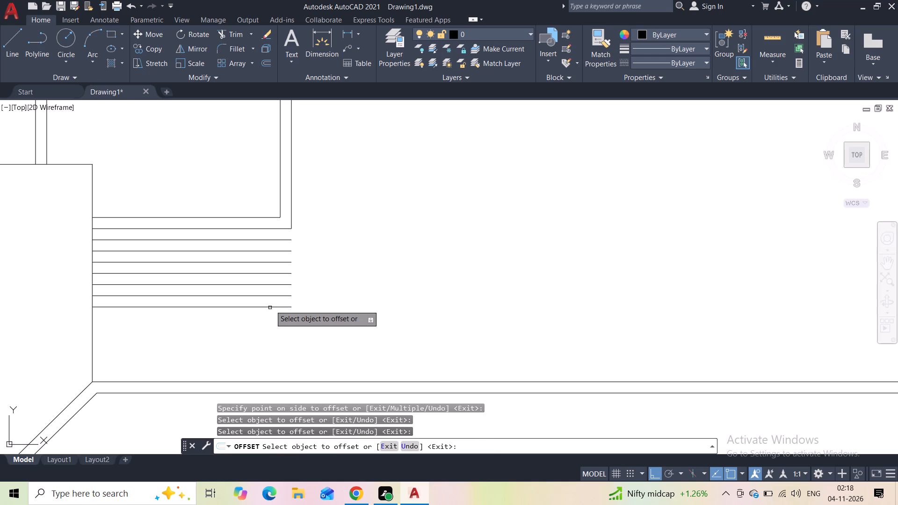
pyautogui.click(270, 306)
pyautogui.click(266, 329)
pyautogui.click(266, 319)
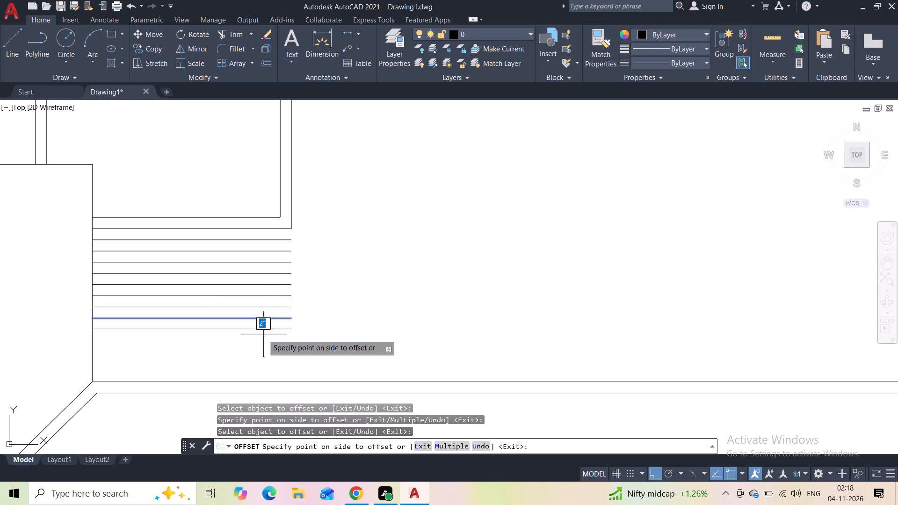
pyautogui.click(263, 342)
pyautogui.click(267, 329)
pyautogui.click(263, 353)
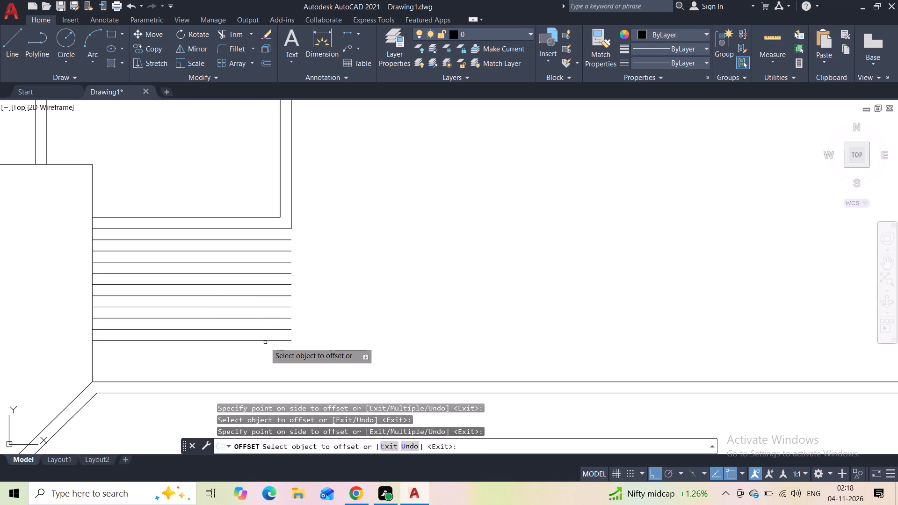
pyautogui.click(266, 340)
pyautogui.click(264, 362)
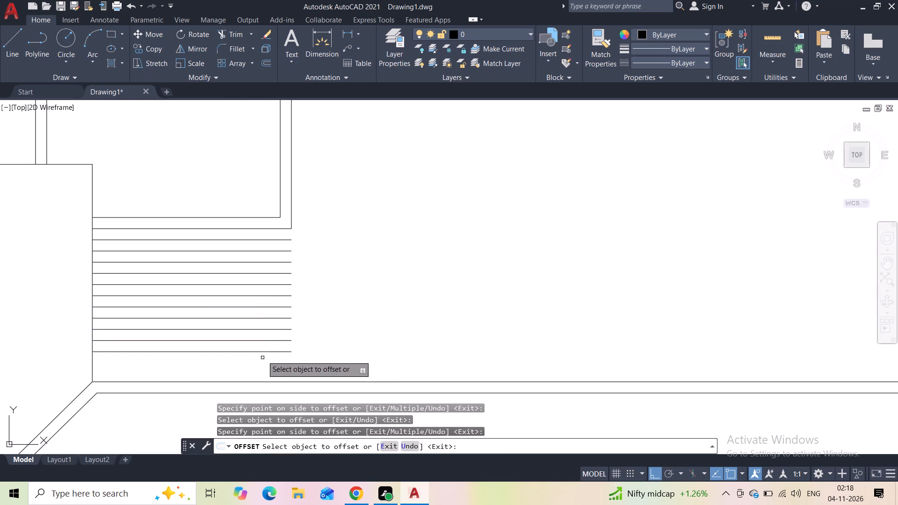
pyautogui.click(264, 352)
pyautogui.click(264, 364)
pyautogui.click(267, 362)
pyautogui.click(267, 373)
pyautogui.press('Escape')
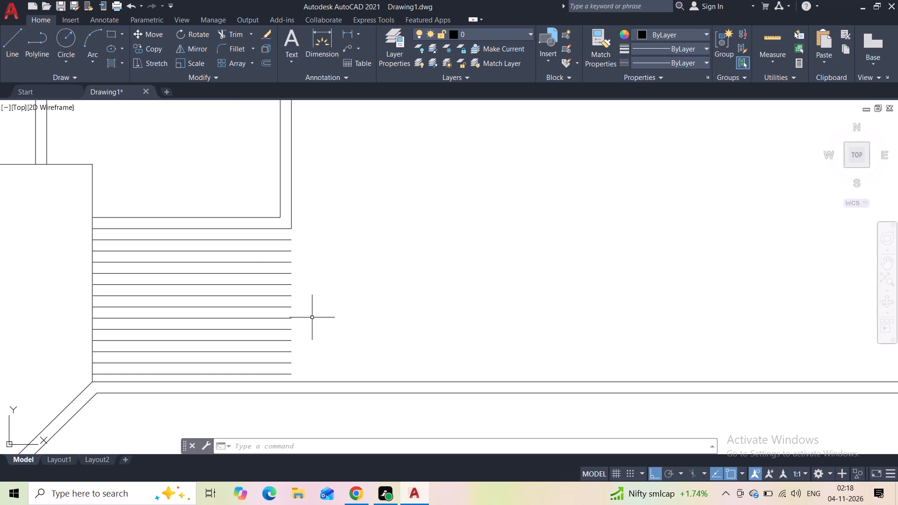
# Draw a vertical line from the opening frame's lower outer corner down to the ground line, closing the step lines' free ends.
pyautogui.click(2, 44)
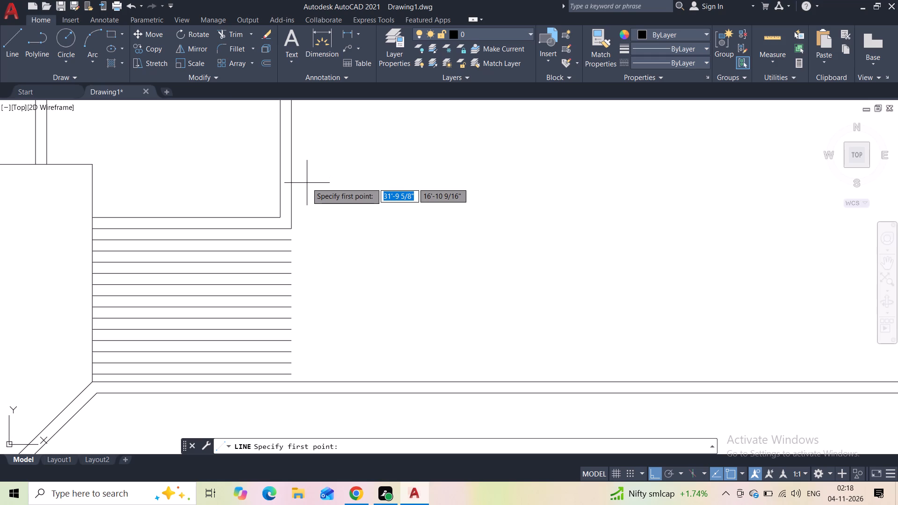
pyautogui.click(293, 233)
pyautogui.click(293, 380)
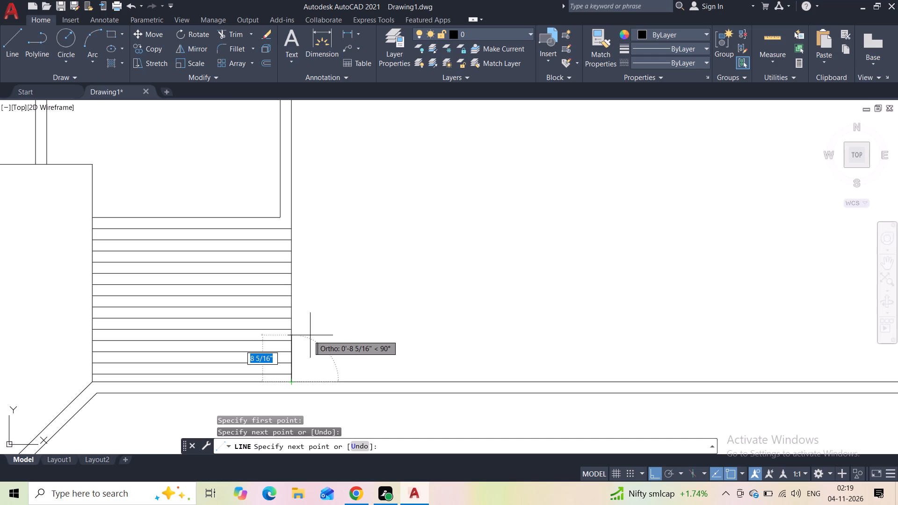
pyautogui.press('Escape')
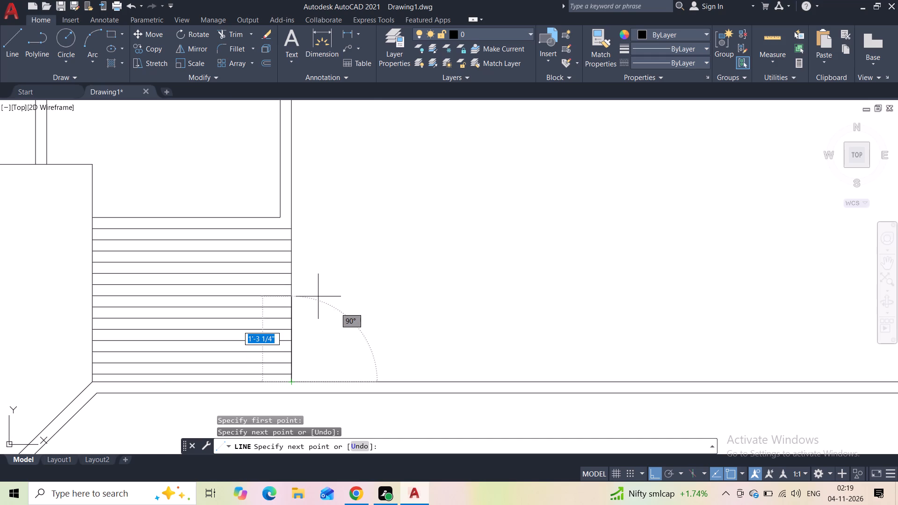
# Close the tower opening frame's upper-left corner with a 2" vertical line and a short horizontal line to the outer top edge.
pyautogui.scroll(-4, 317, 266)
pyautogui.moveTo(338, 230); pyautogui.dragTo(341, 261, button='middle')
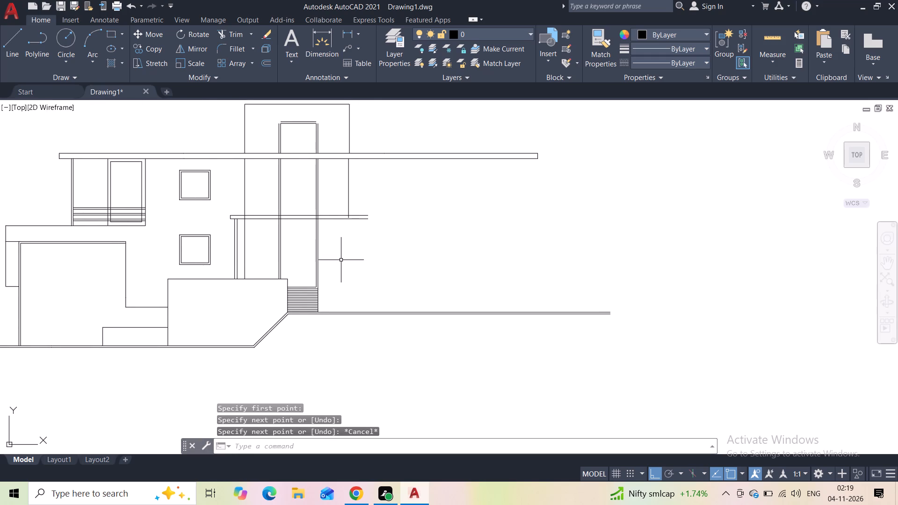
pyautogui.moveTo(252, 161); pyautogui.dragTo(253, 170, button='middle')
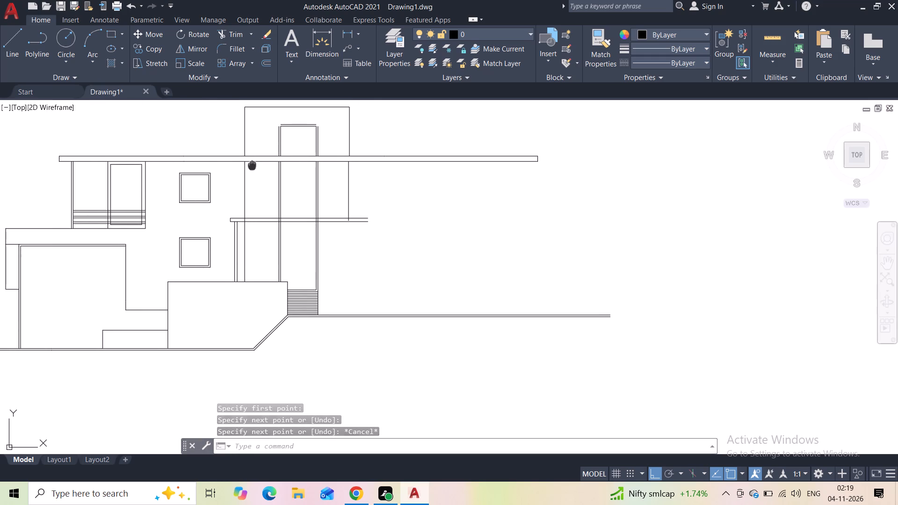
pyautogui.moveTo(253, 170); pyautogui.dragTo(248, 194, button='middle')
pyautogui.scroll(3, 278, 166)
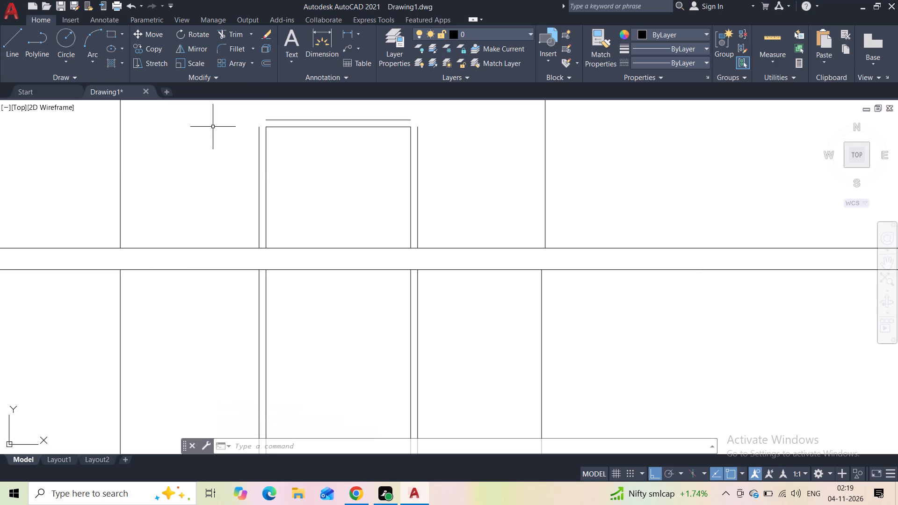
pyautogui.moveTo(214, 134); pyautogui.dragTo(182, 184, button='middle')
pyautogui.click(22, 43)
pyautogui.scroll(2, 206, 196)
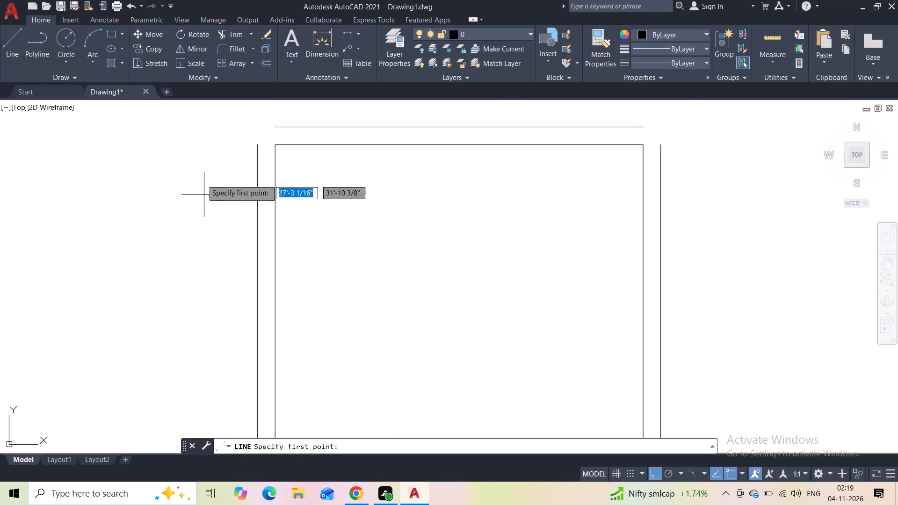
pyautogui.click(258, 147)
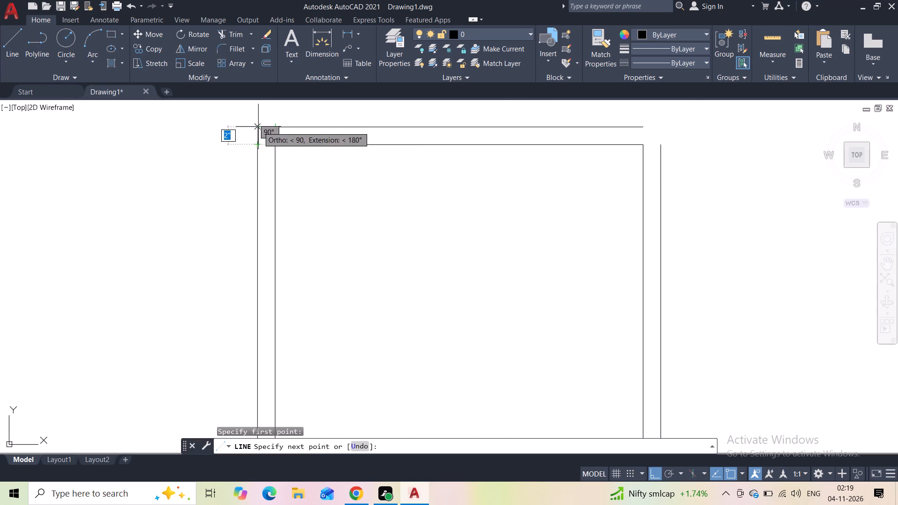
pyautogui.click(257, 127)
pyautogui.click(271, 127)
pyautogui.press('Escape')
# Close the tower opening frame's upper-right corner with a short horizontal line and a vertical line down to the outer side edge.
pyautogui.press('space')
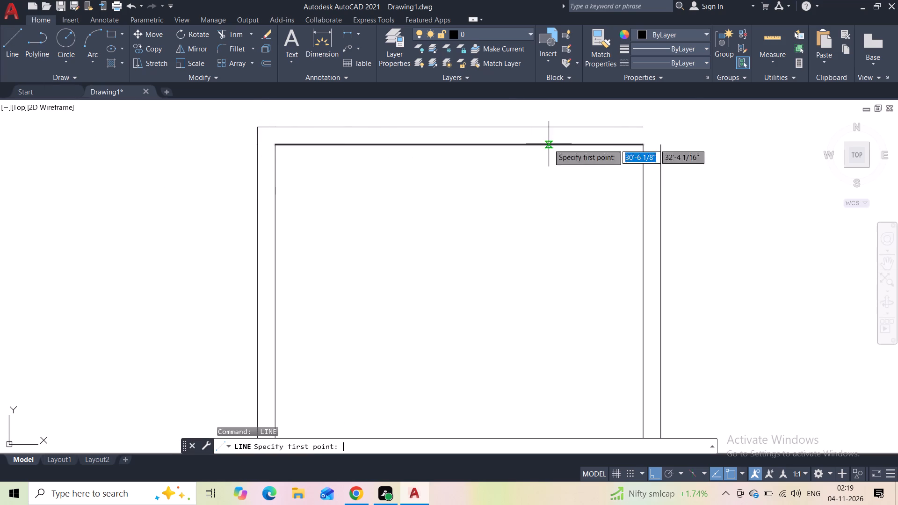
pyautogui.click(644, 126)
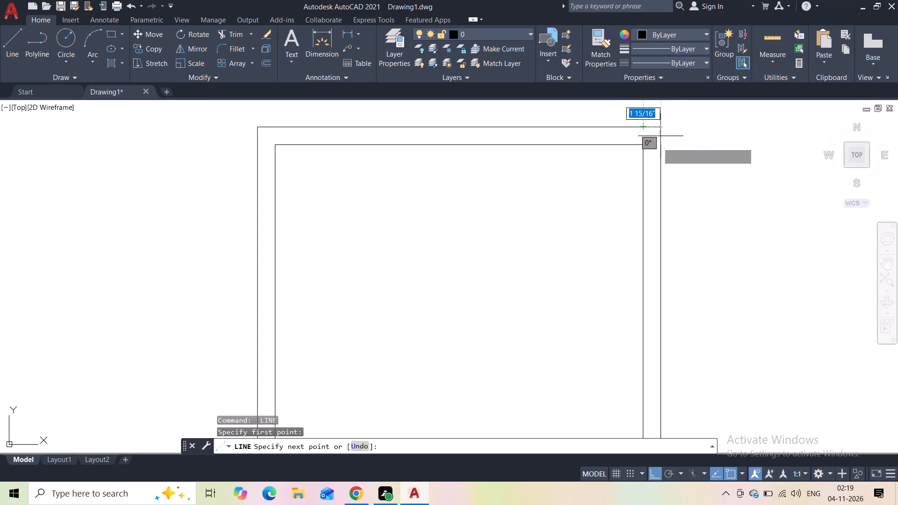
pyautogui.click(659, 129)
pyautogui.click(661, 141)
pyautogui.press('Escape')
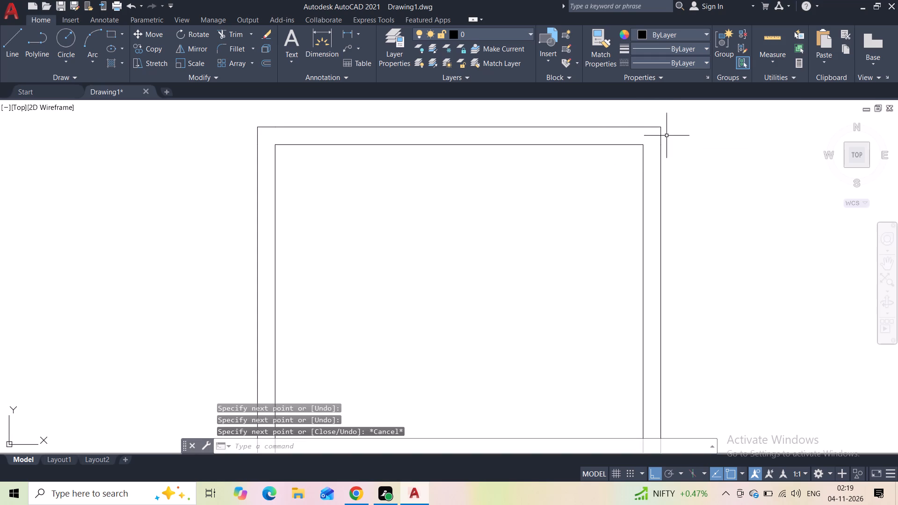
# Draw a short vertical line closing the open end of the lower slab band beyond the tower.
pyautogui.scroll(-2, 675, 149)
pyautogui.moveTo(675, 151); pyautogui.dragTo(518, 176, button='middle')
pyautogui.scroll(-1, 518, 176)
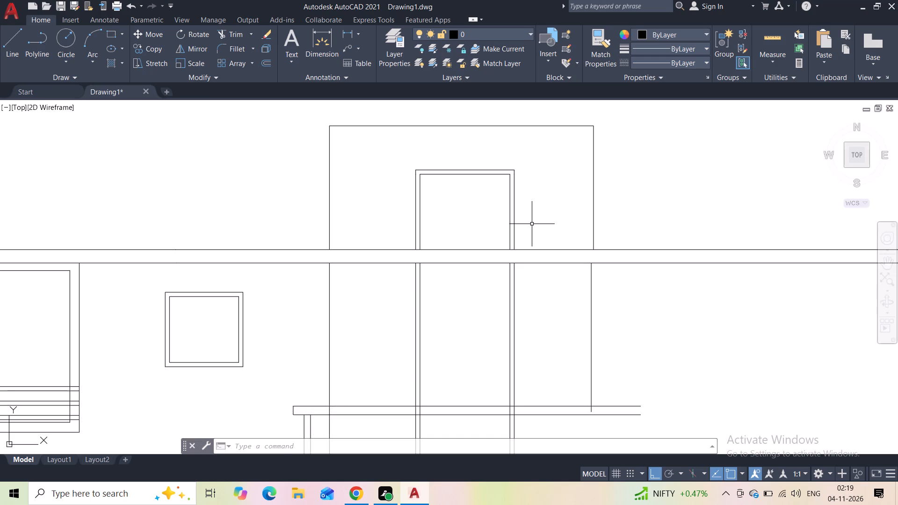
pyautogui.scroll(-1, 531, 224)
pyautogui.moveTo(530, 225); pyautogui.dragTo(253, 197, button='middle')
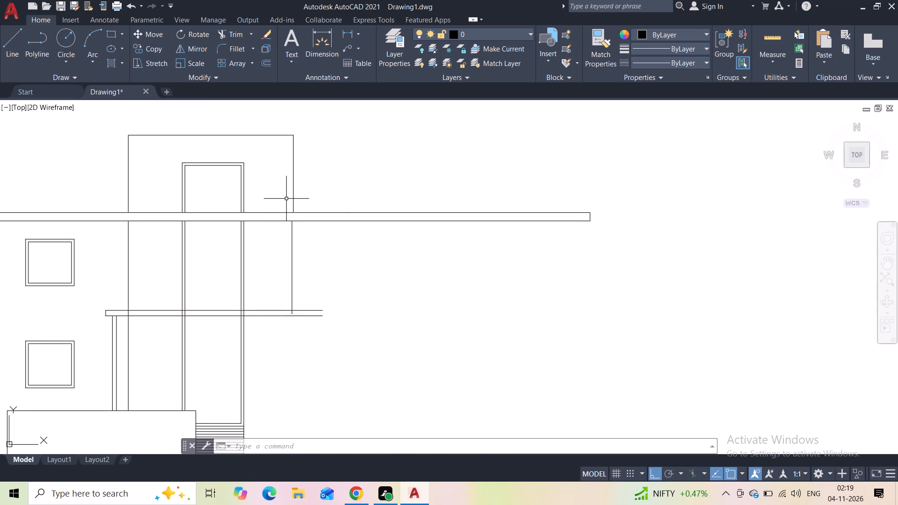
pyautogui.click(17, 53)
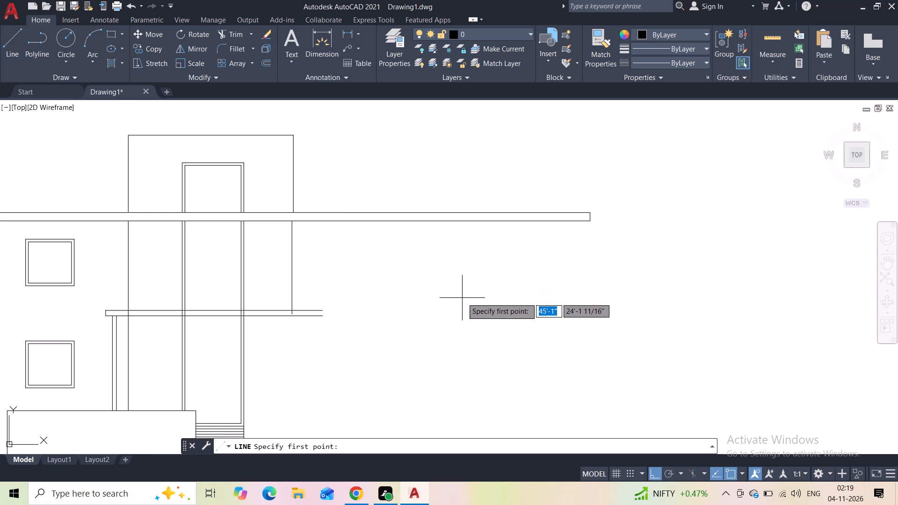
pyautogui.moveTo(341, 355); pyautogui.dragTo(339, 321, button='middle')
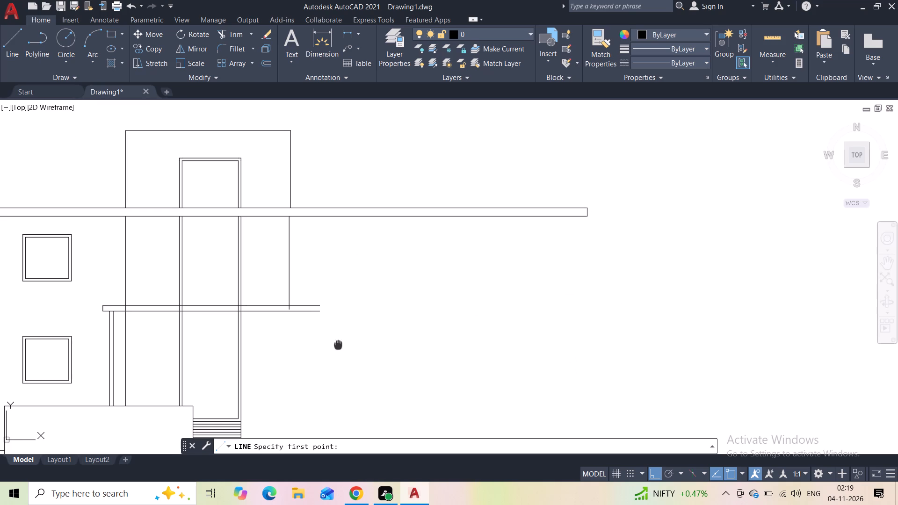
pyautogui.moveTo(339, 321); pyautogui.dragTo(344, 271, button='middle')
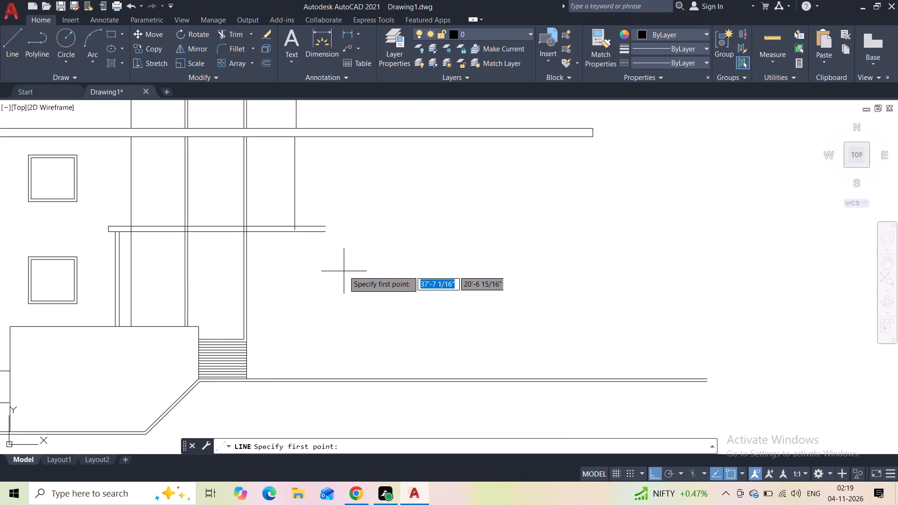
pyautogui.click(327, 225)
pyautogui.click(325, 230)
pyautogui.press('Escape')
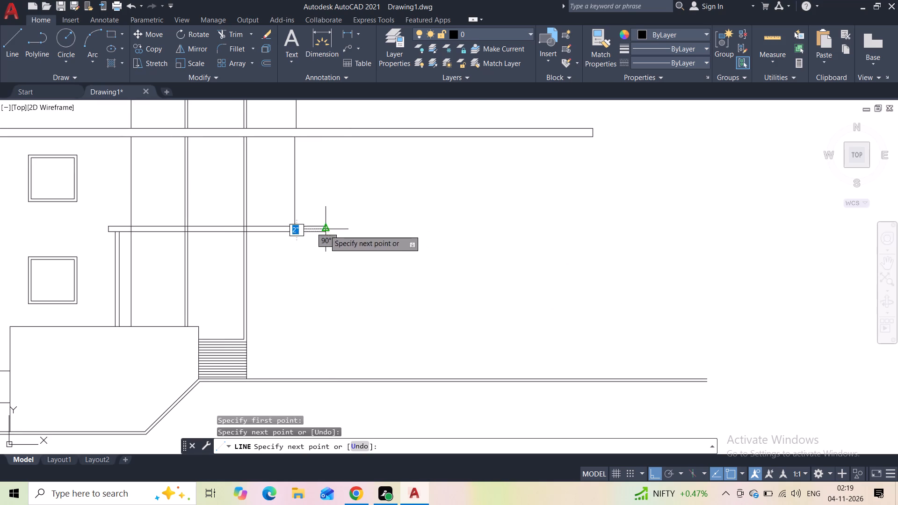
# Trim the end of the tower's outer vertical edge that overruns into the lower slab band.
pyautogui.click(235, 33)
pyautogui.scroll(3, 294, 233)
pyautogui.click(290, 213)
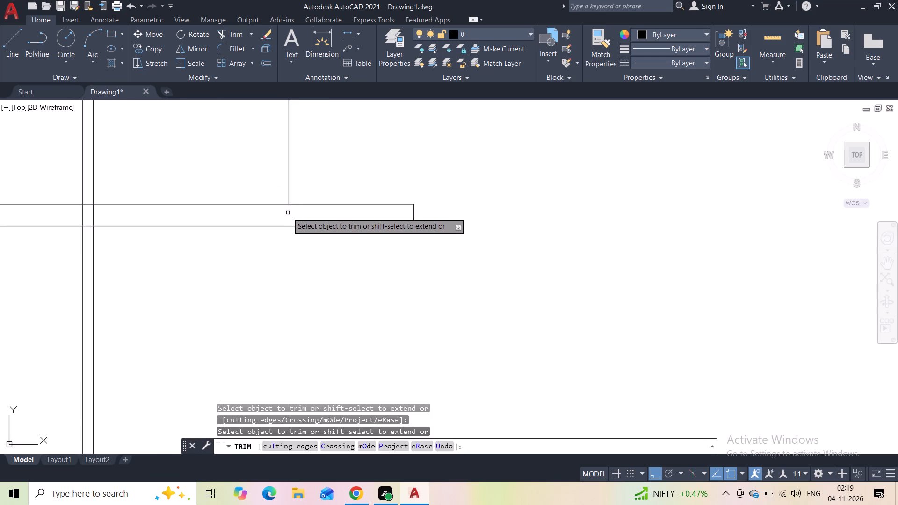
pyautogui.press('Escape')
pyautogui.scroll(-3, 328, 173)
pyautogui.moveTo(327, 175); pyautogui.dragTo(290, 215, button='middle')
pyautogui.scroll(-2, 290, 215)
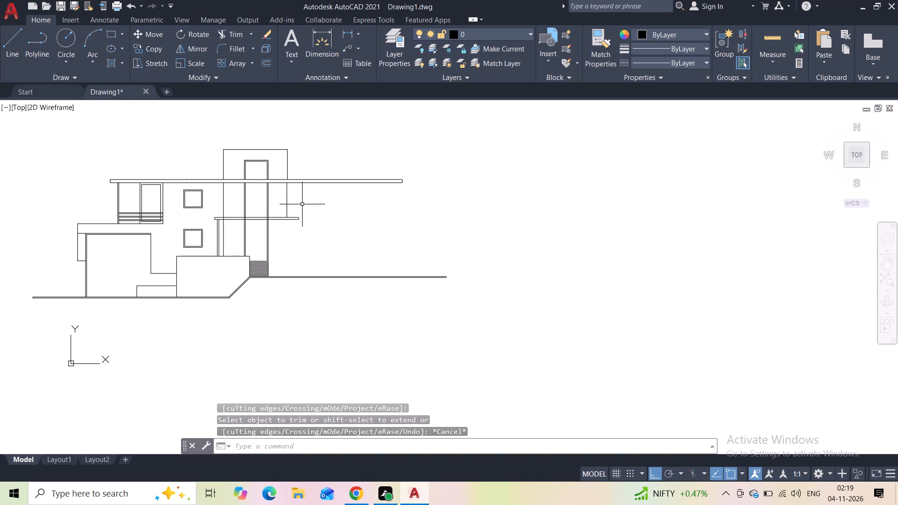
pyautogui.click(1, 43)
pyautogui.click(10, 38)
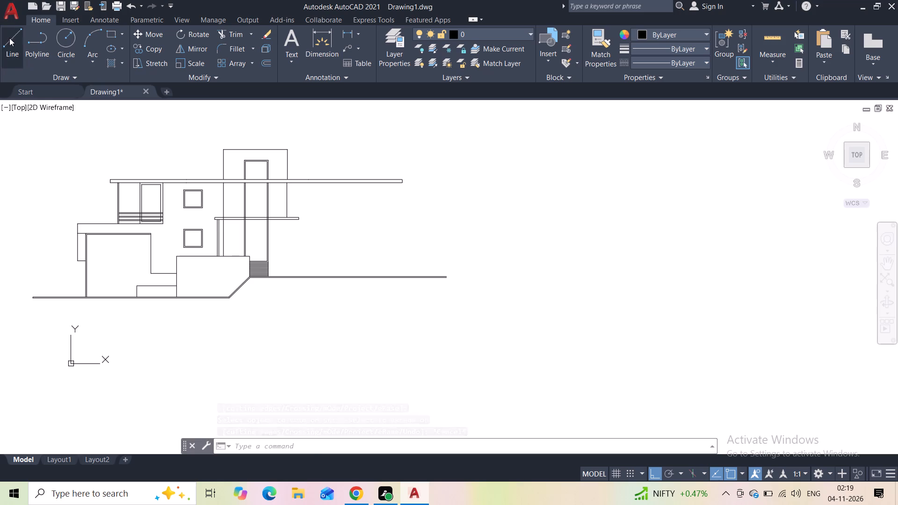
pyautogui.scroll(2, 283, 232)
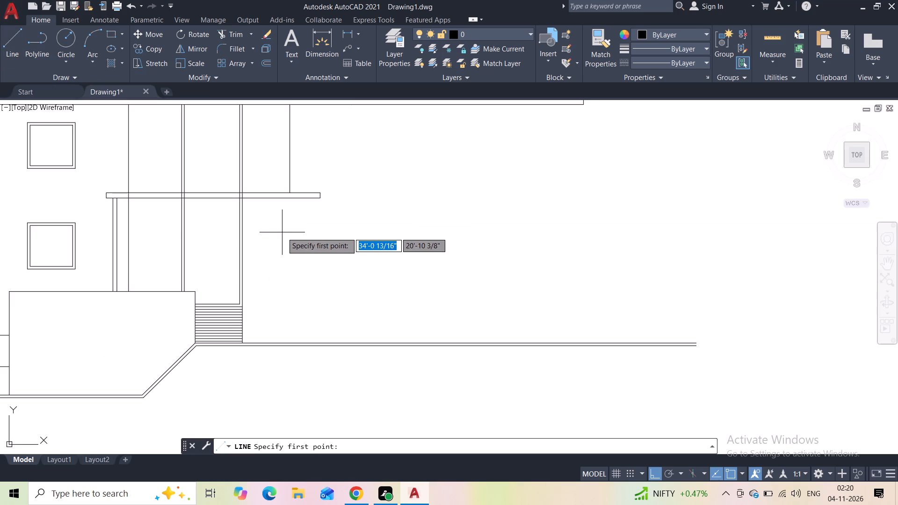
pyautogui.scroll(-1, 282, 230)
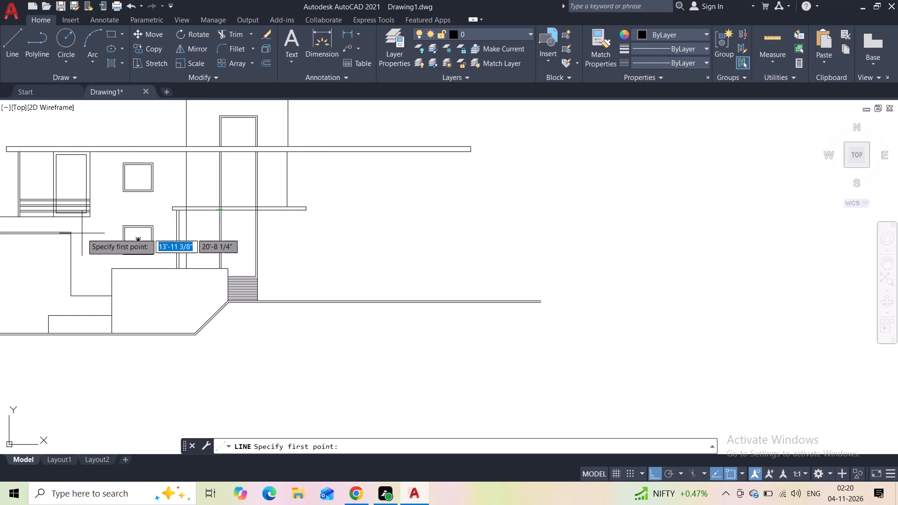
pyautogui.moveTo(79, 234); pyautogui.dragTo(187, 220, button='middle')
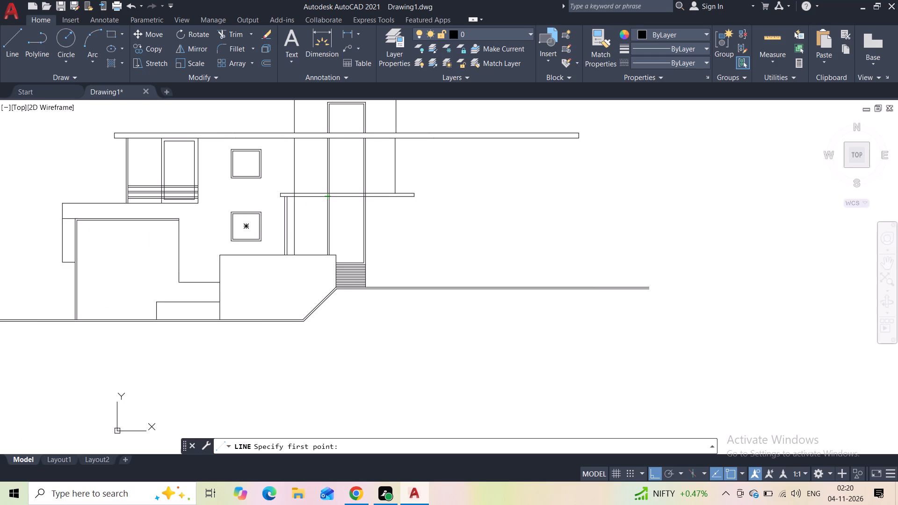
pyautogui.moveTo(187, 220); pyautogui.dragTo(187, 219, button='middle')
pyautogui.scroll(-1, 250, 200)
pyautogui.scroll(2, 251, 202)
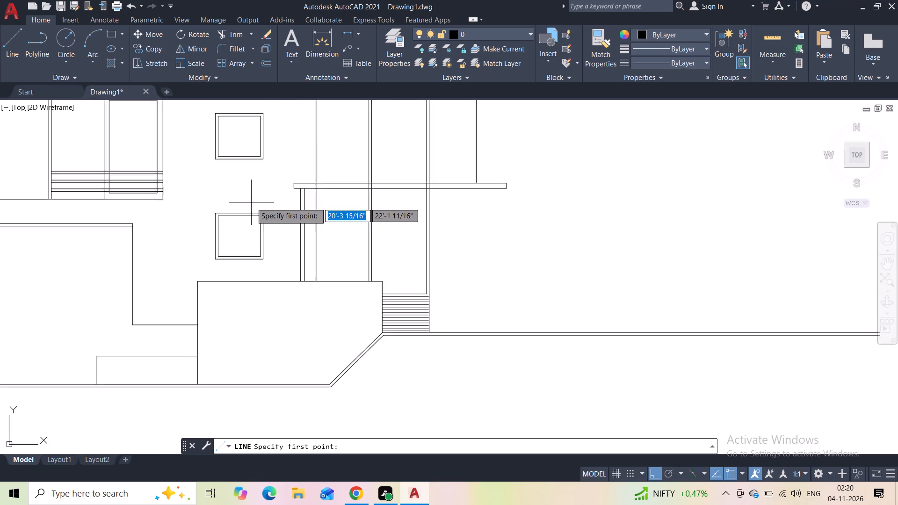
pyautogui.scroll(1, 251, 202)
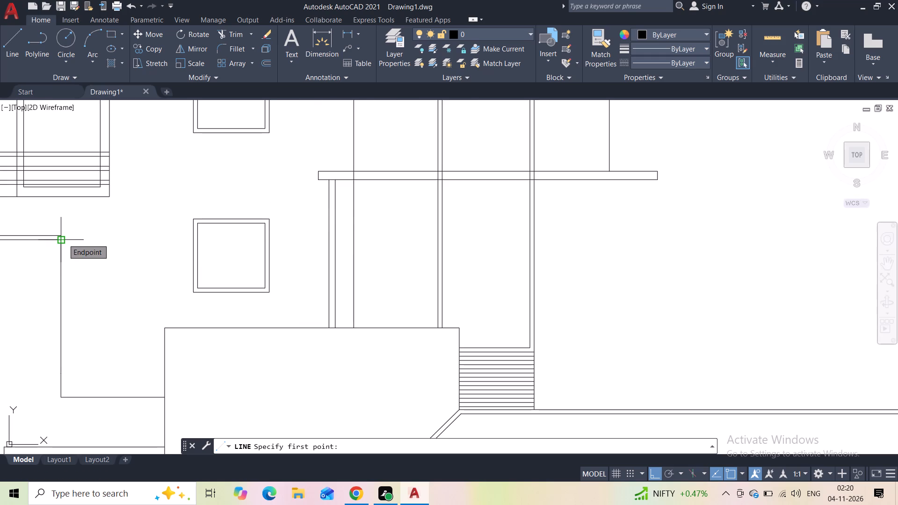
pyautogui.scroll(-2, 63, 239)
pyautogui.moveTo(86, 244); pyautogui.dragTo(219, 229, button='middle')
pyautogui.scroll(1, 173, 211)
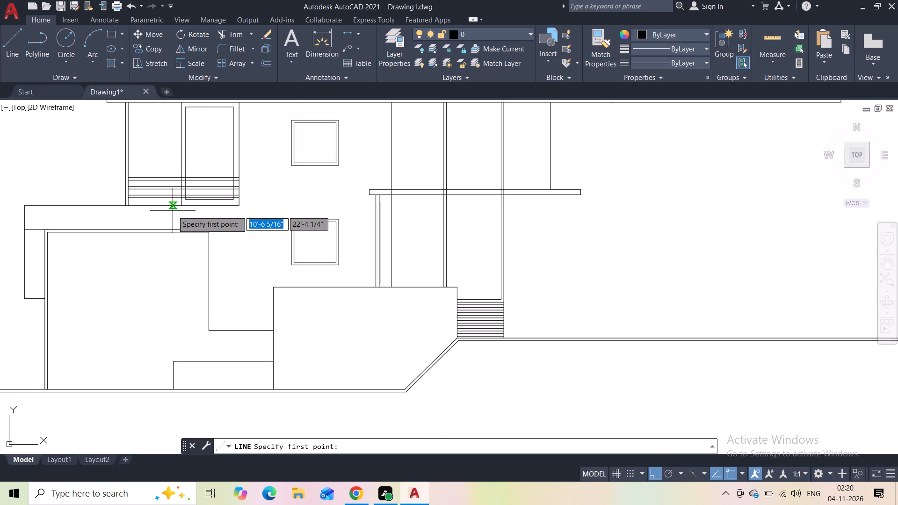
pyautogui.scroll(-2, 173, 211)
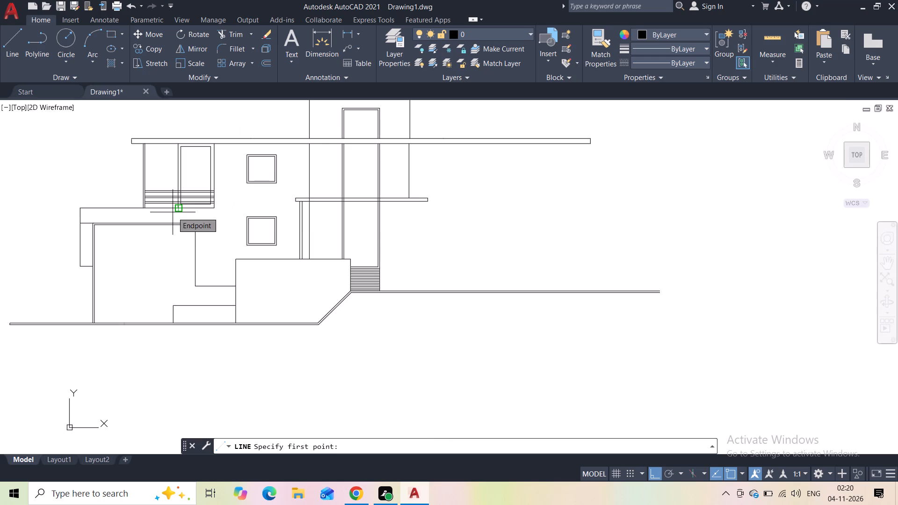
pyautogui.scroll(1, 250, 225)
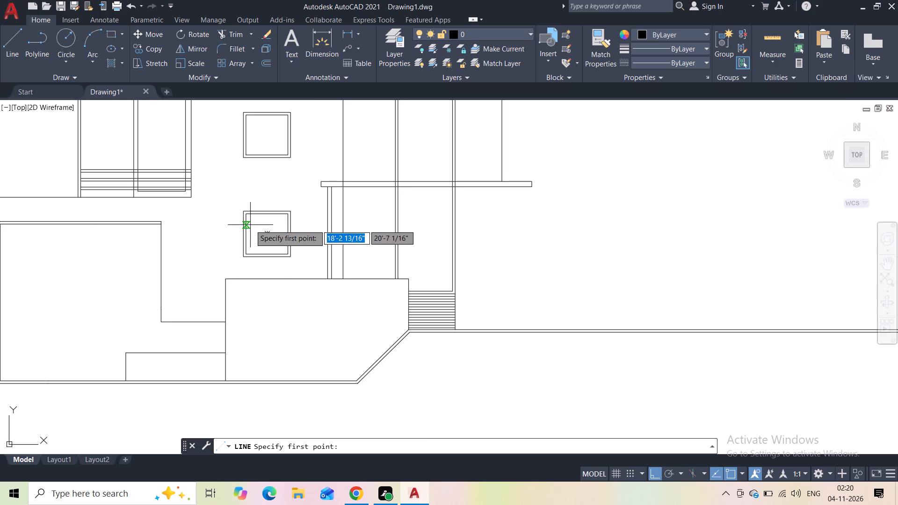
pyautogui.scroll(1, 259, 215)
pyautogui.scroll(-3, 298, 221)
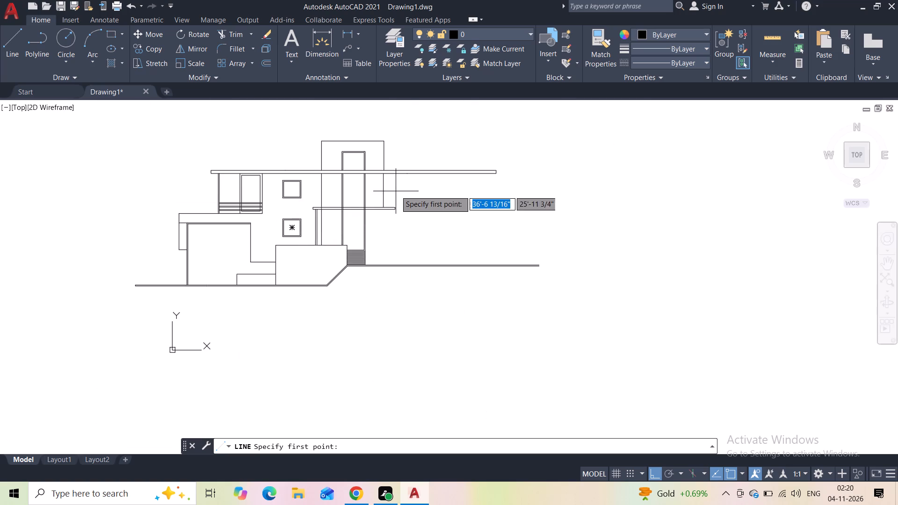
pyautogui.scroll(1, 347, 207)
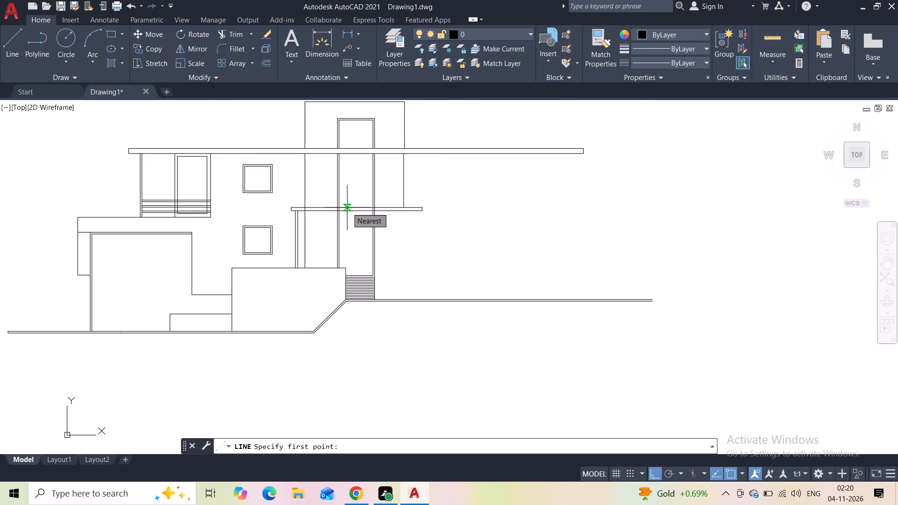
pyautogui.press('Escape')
# Move the lower slab band's horizontal lines and post-side end line straight down along the post, leaving out the far end line.
pyautogui.scroll(2, 347, 208)
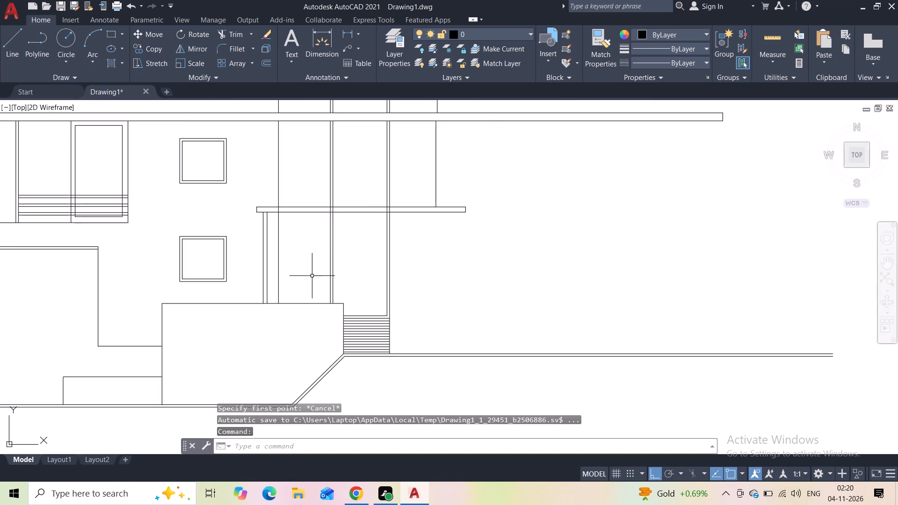
pyautogui.scroll(2, 294, 243)
pyautogui.click(308, 142)
pyautogui.click(294, 235)
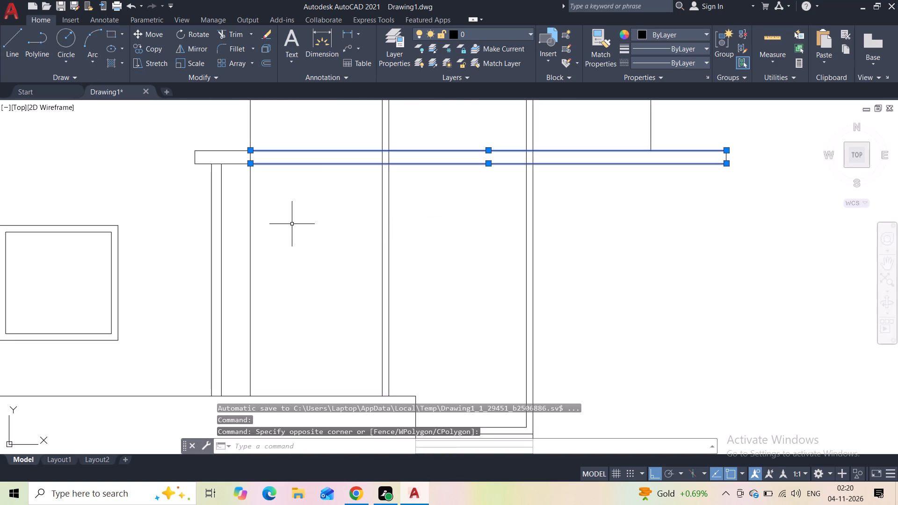
pyautogui.moveTo(227, 136); pyautogui.dragTo(227, 143)
pyautogui.click(230, 194)
pyautogui.click(209, 143)
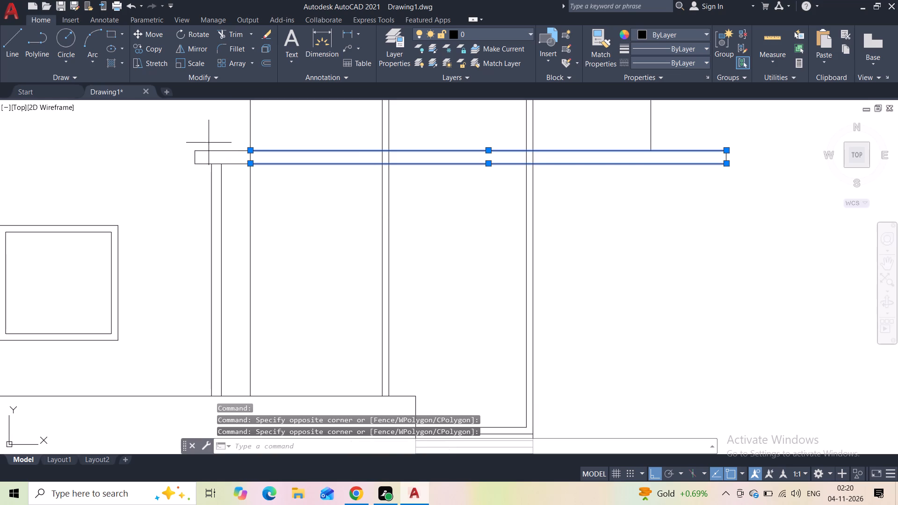
pyautogui.click(165, 178)
pyautogui.click(153, 36)
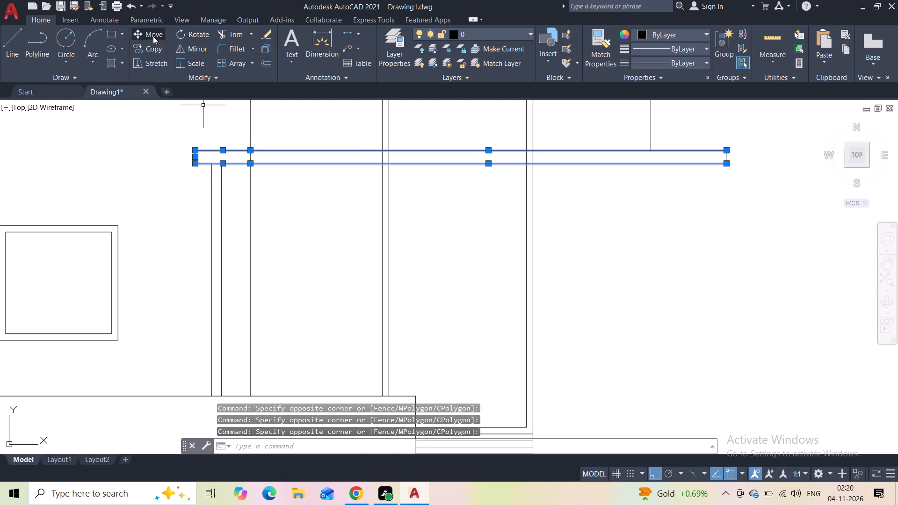
pyautogui.click(213, 166)
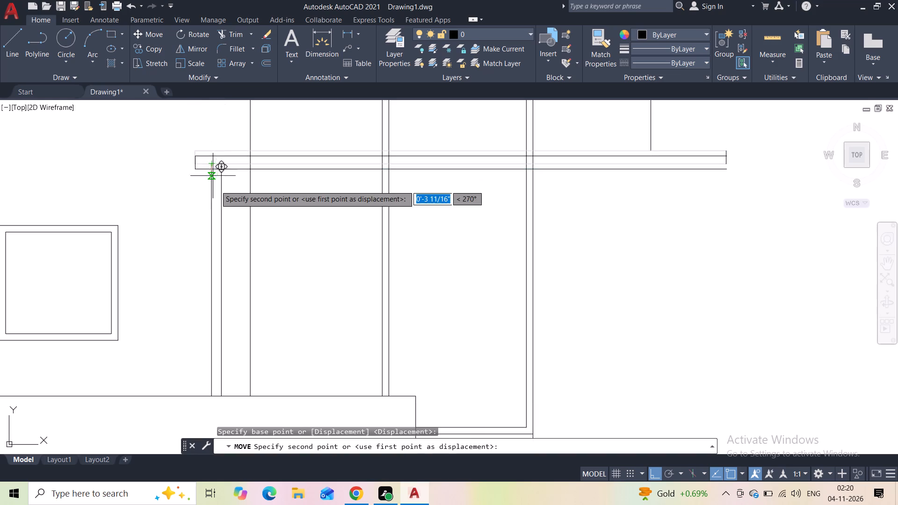
pyautogui.click(214, 219)
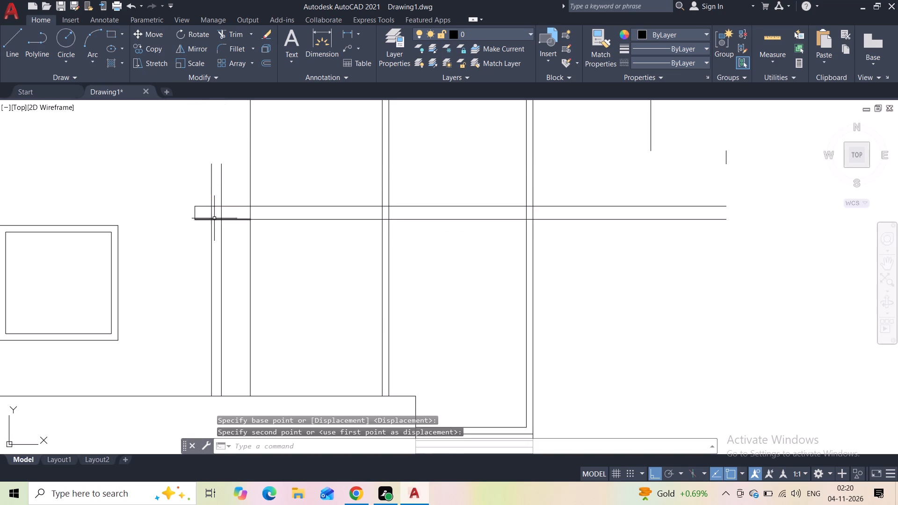
# Trim the two post lines where they project above the lowered slab band.
pyautogui.click(227, 33)
pyautogui.moveTo(230, 186); pyautogui.dragTo(210, 183)
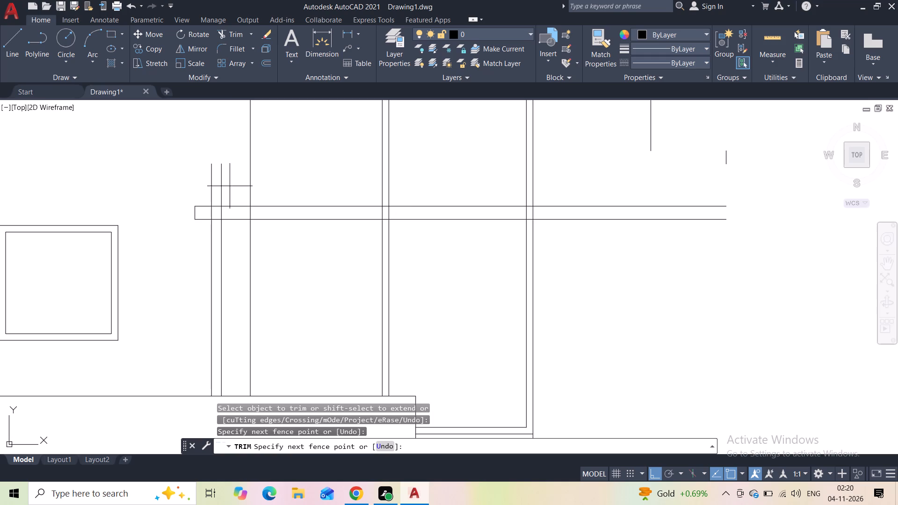
pyautogui.moveTo(210, 183); pyautogui.dragTo(204, 181)
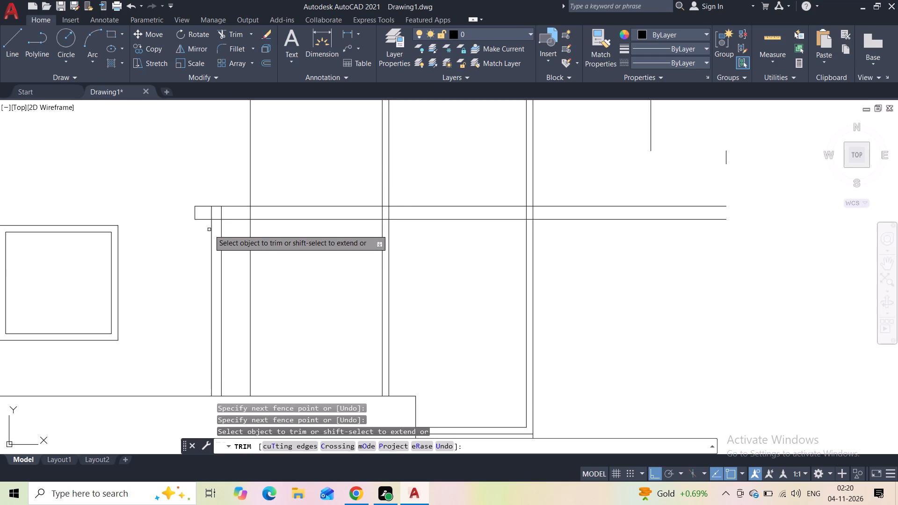
pyautogui.press('Escape')
# Delete the stray short vertical end line left above the slab band's free end beyond the tower.
pyautogui.scroll(-2, 216, 168)
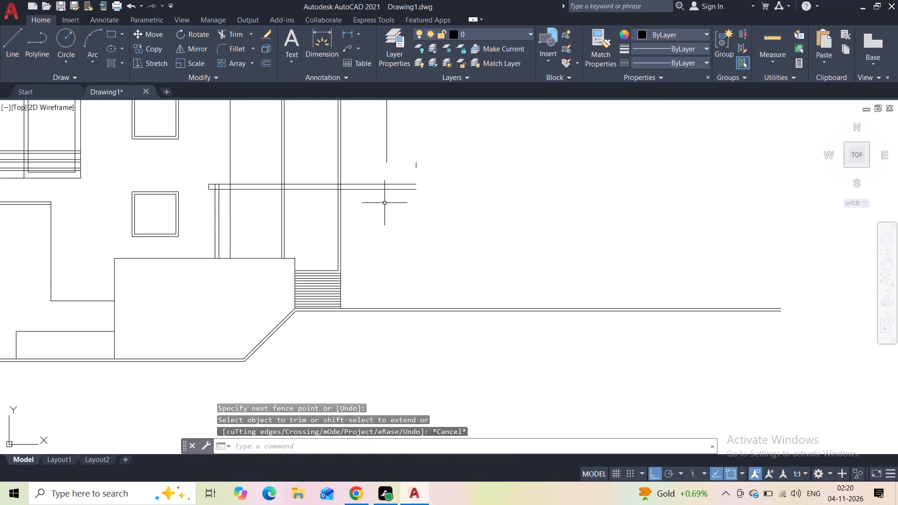
pyautogui.click(427, 153)
pyautogui.click(392, 179)
pyautogui.press('Delete')
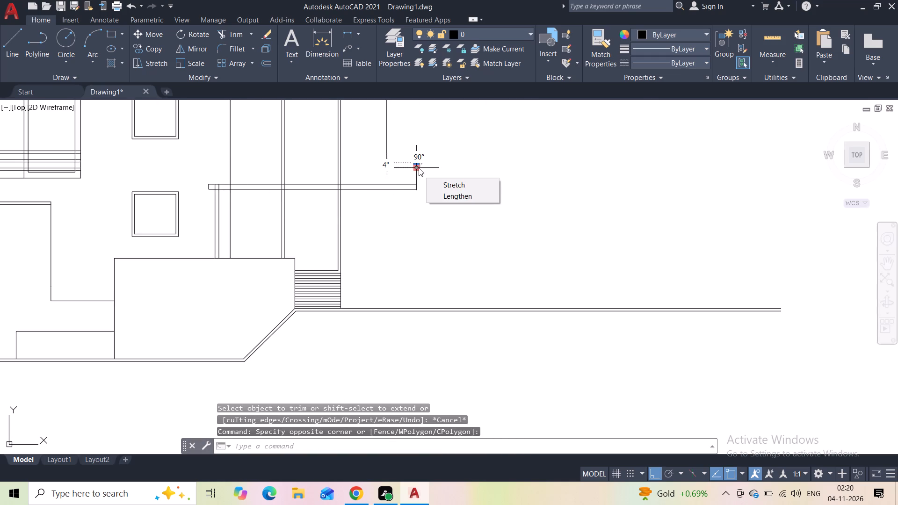
pyautogui.scroll(-1, 424, 195)
pyautogui.press('Delete')
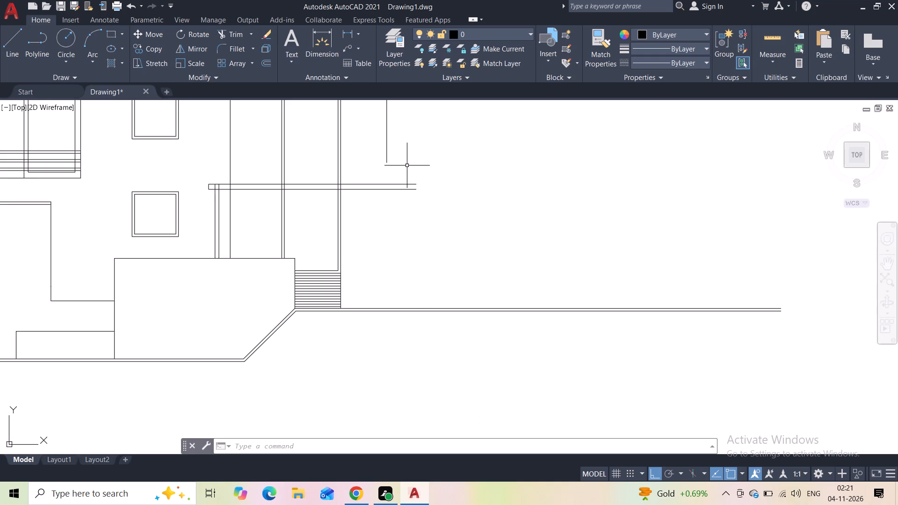
# Draw a short vertical line between the slab band's two horizontal edges, partway along its overhang beyond the tower opening.
pyautogui.moveTo(406, 167); pyautogui.dragTo(391, 192, button='middle')
pyautogui.click(19, 49)
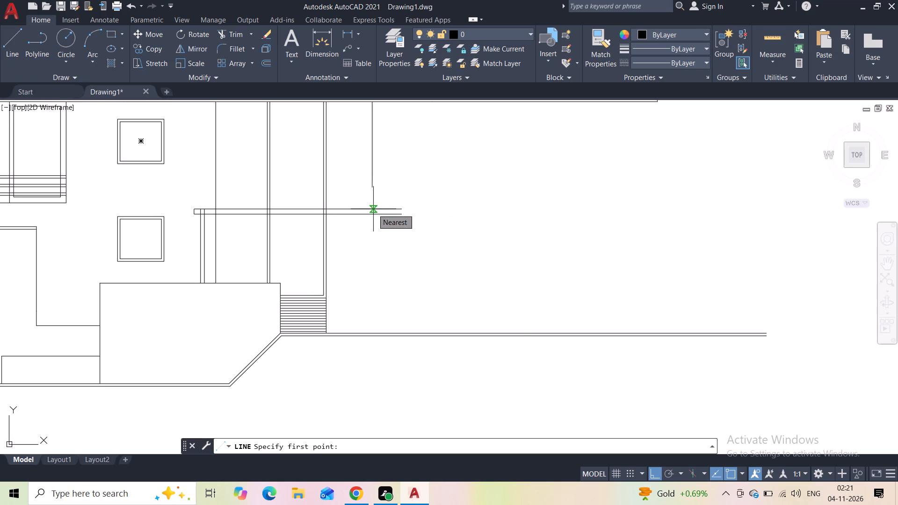
pyautogui.scroll(2, 356, 208)
pyautogui.click(354, 209)
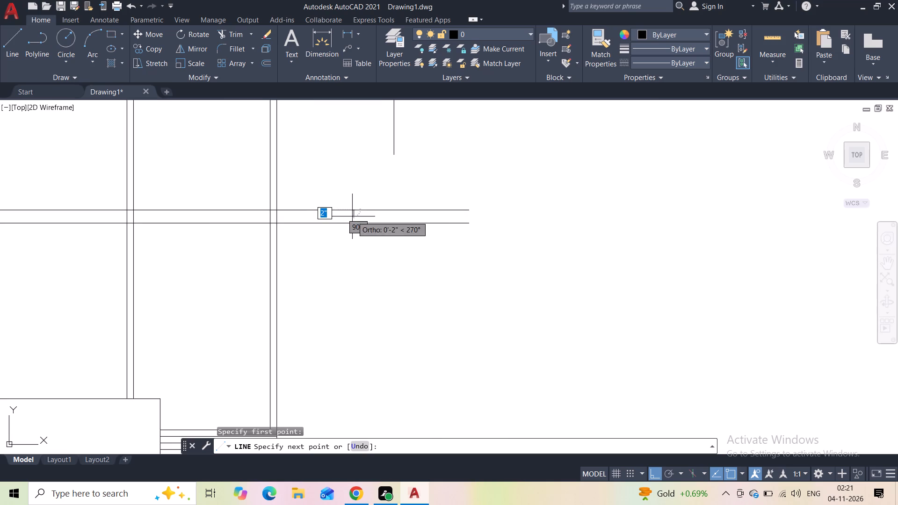
pyautogui.click(352, 221)
pyautogui.press('Escape')
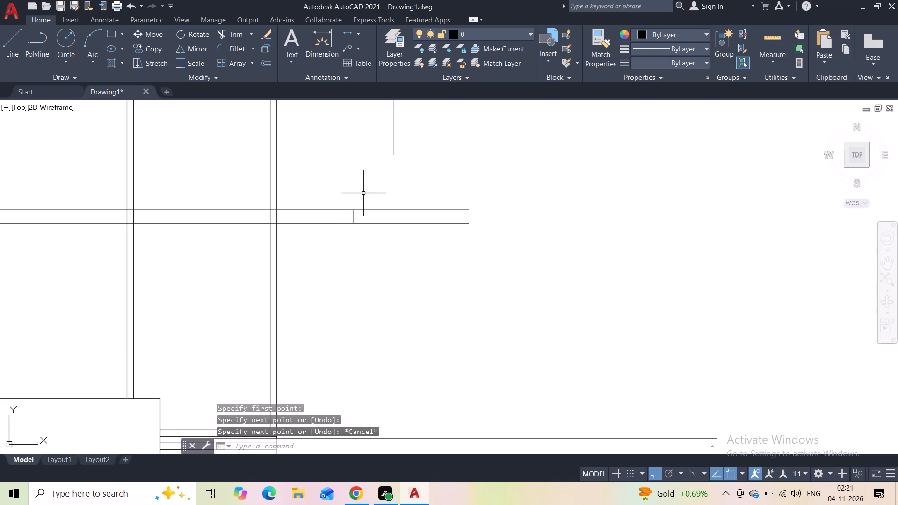
# Draw a rectangle of lines about 4'-8" wide and 7'-2" high across the slab band's free end, its top level with the tower edge's lower end.
pyautogui.press('space')
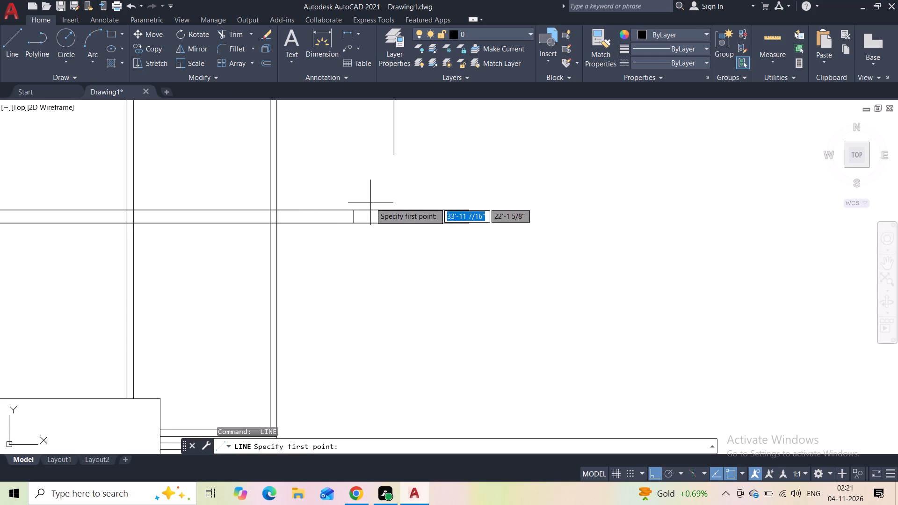
pyautogui.click(369, 207)
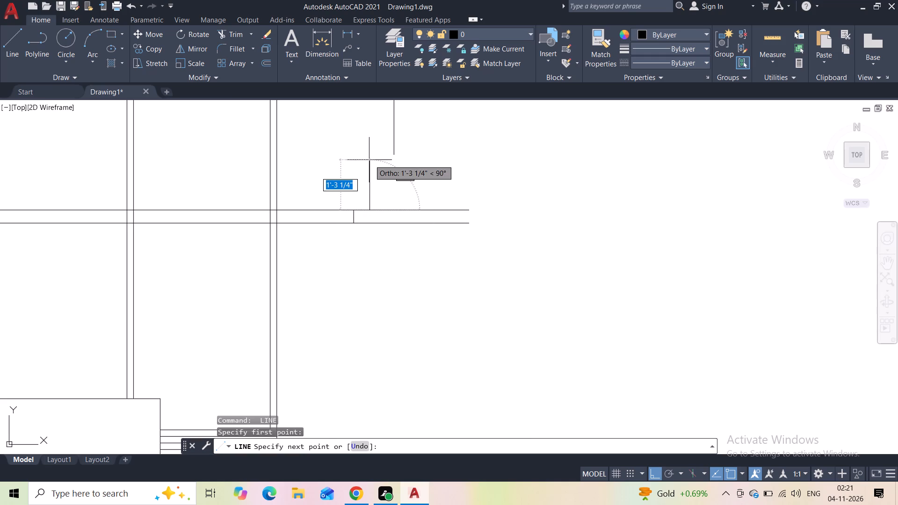
pyautogui.click(369, 155)
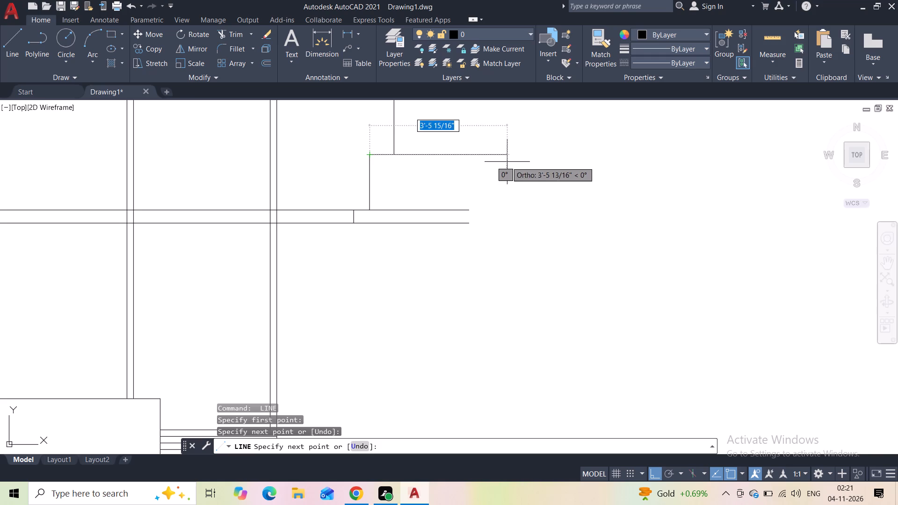
pyautogui.scroll(-2, 513, 160)
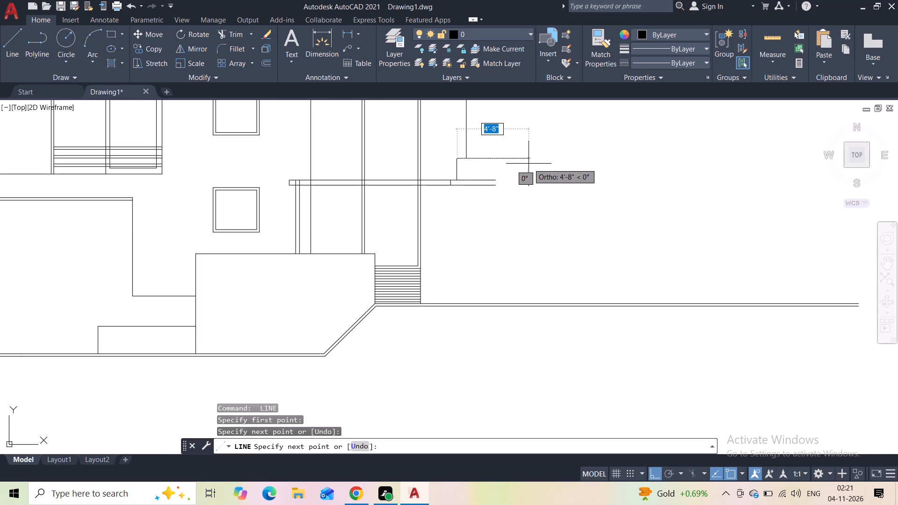
pyautogui.click(529, 164)
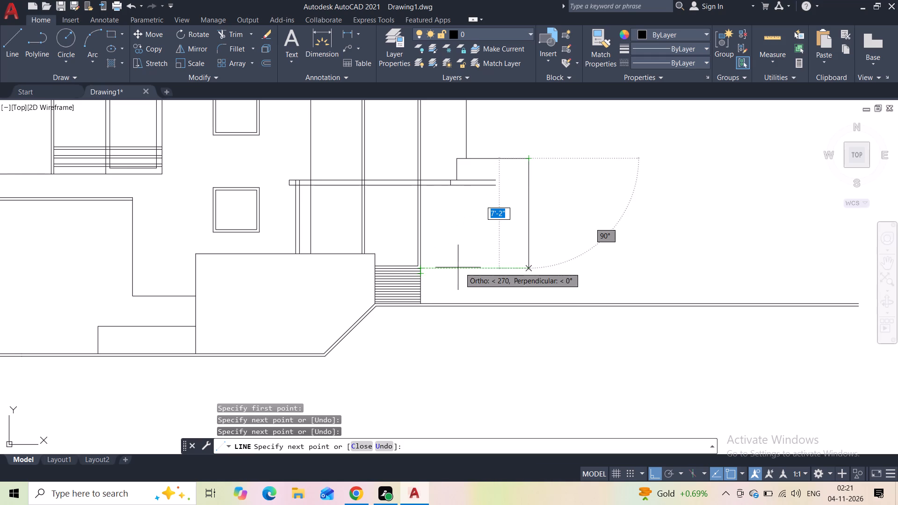
pyautogui.click(528, 269)
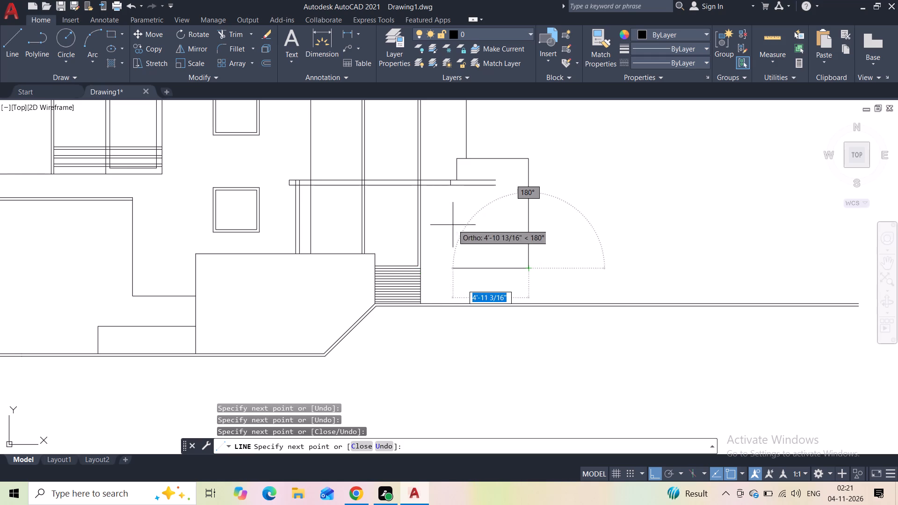
pyautogui.click(456, 267)
pyautogui.click(455, 183)
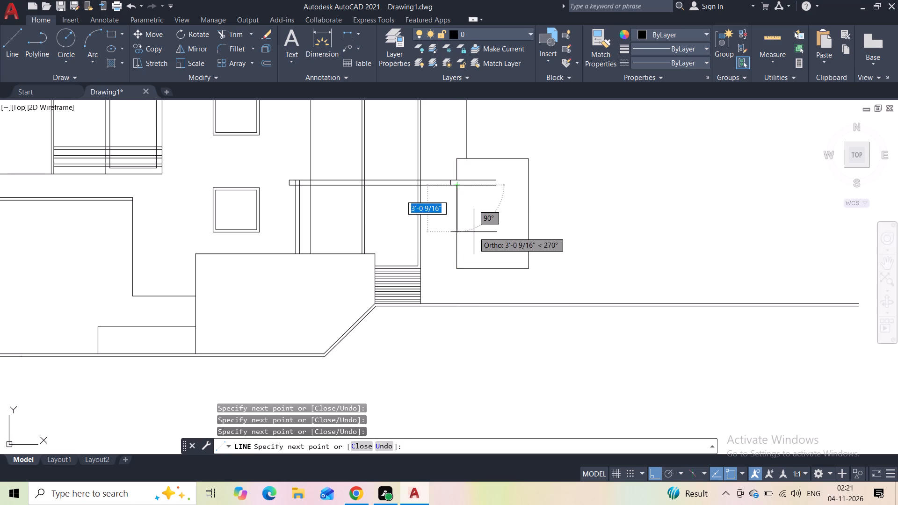
pyautogui.press('Escape')
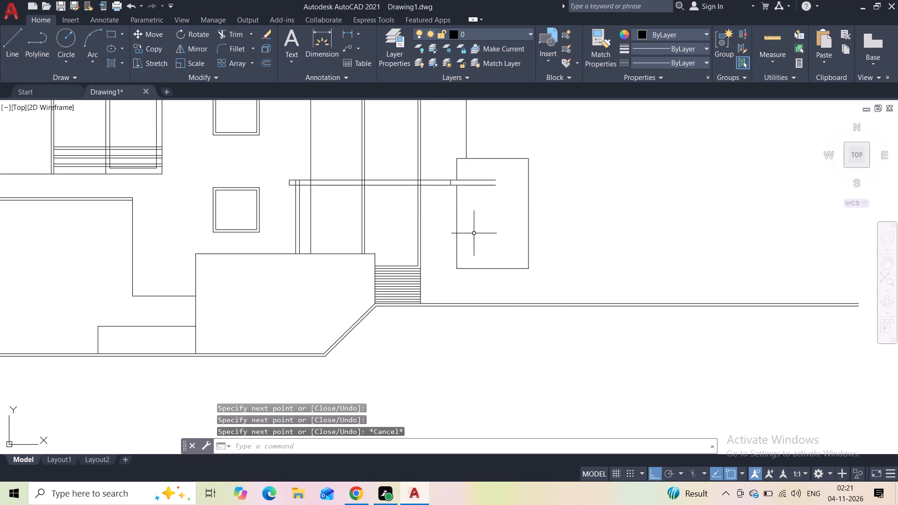
# Trim the slab band's two horizontal edges where they run inside the new rectangle at its free end.
pyautogui.click(226, 38)
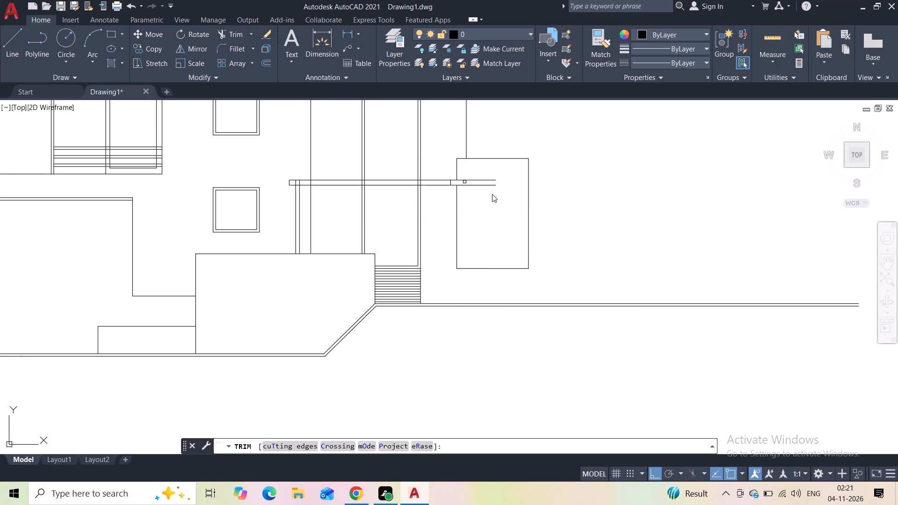
pyautogui.moveTo(484, 173); pyautogui.dragTo(483, 190)
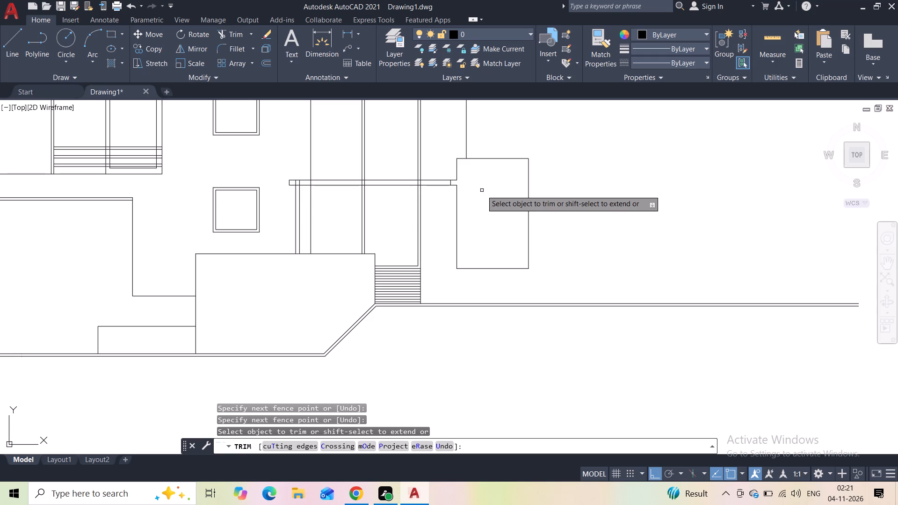
pyautogui.press('Escape')
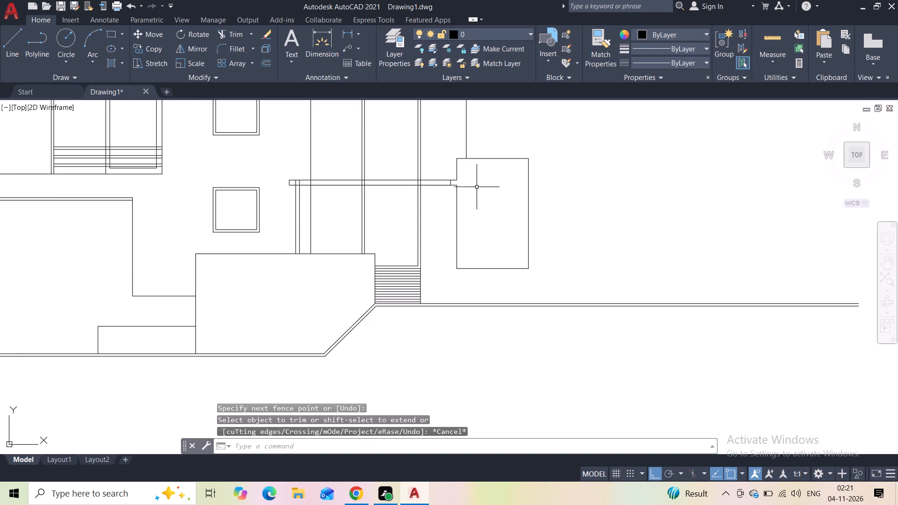
# Draw a closed slab band end with lines, projecting about 1'-0" into the rectangle and matching the band's 4" depth.
pyautogui.scroll(3, 473, 182)
pyautogui.press('space')
pyautogui.click(12, 32)
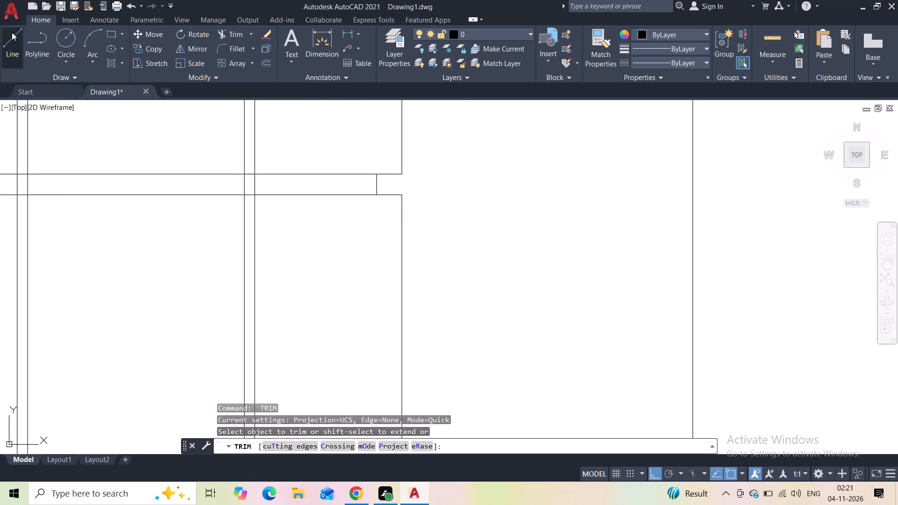
pyautogui.click(403, 175)
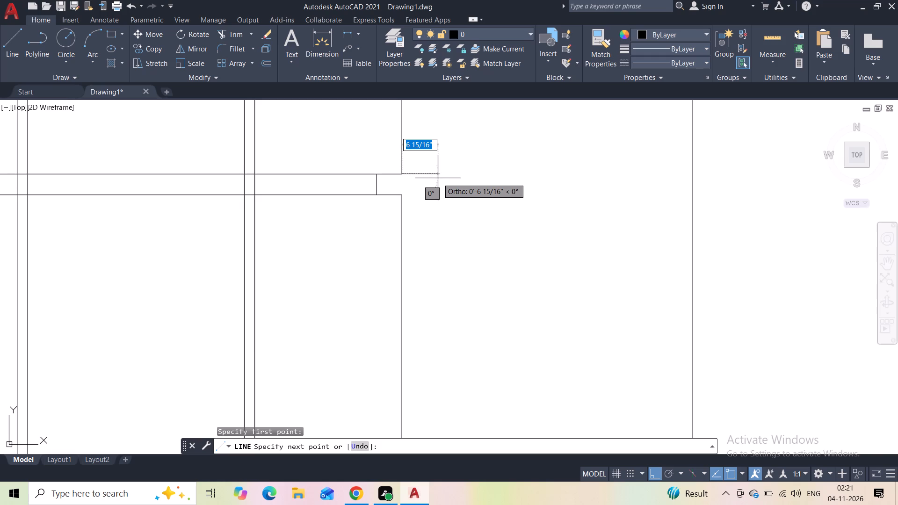
pyautogui.click(465, 176)
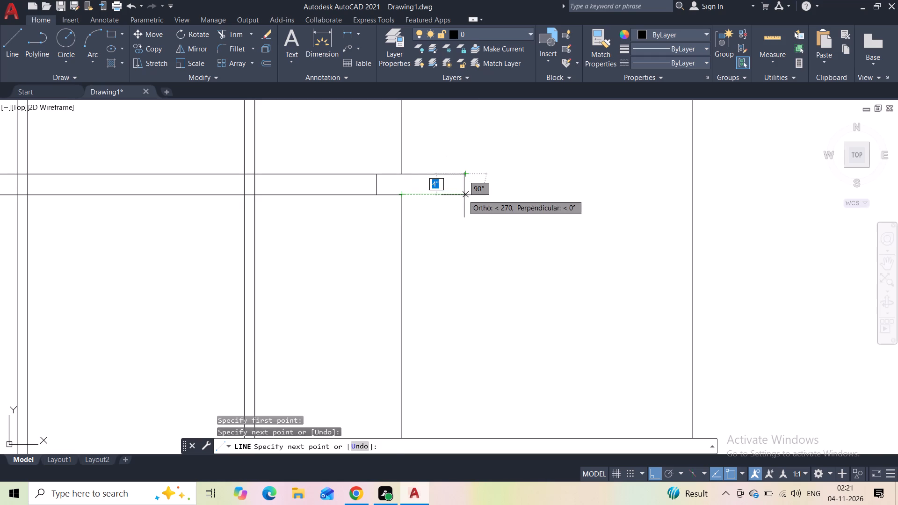
pyautogui.click(467, 195)
pyautogui.click(404, 195)
pyautogui.press('Escape')
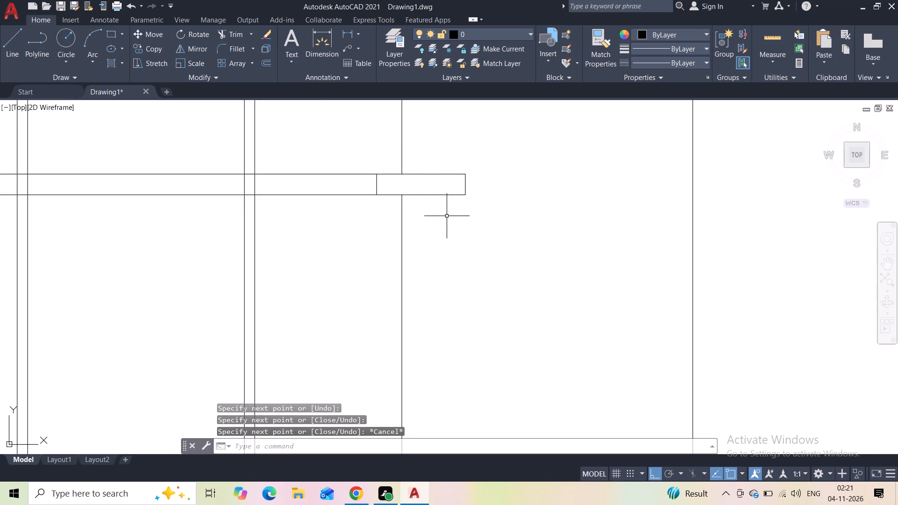
# Trim the short vertical line inside the slab band, just before the rectangle's near edge.
pyautogui.scroll(-4, 448, 216)
pyautogui.scroll(3, 451, 208)
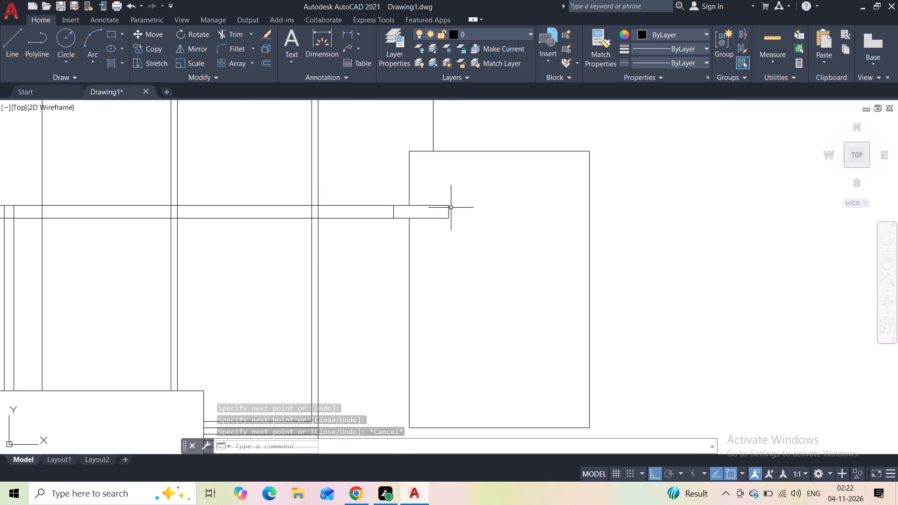
pyautogui.click(232, 36)
pyautogui.scroll(2, 387, 218)
pyautogui.moveTo(406, 201); pyautogui.dragTo(362, 197)
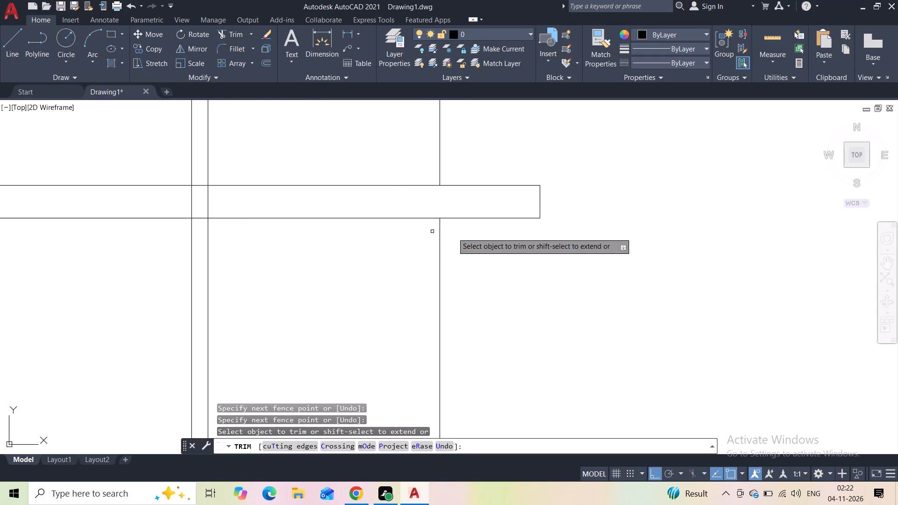
pyautogui.scroll(-4, 468, 237)
pyautogui.press('Escape')
pyautogui.scroll(-1, 497, 235)
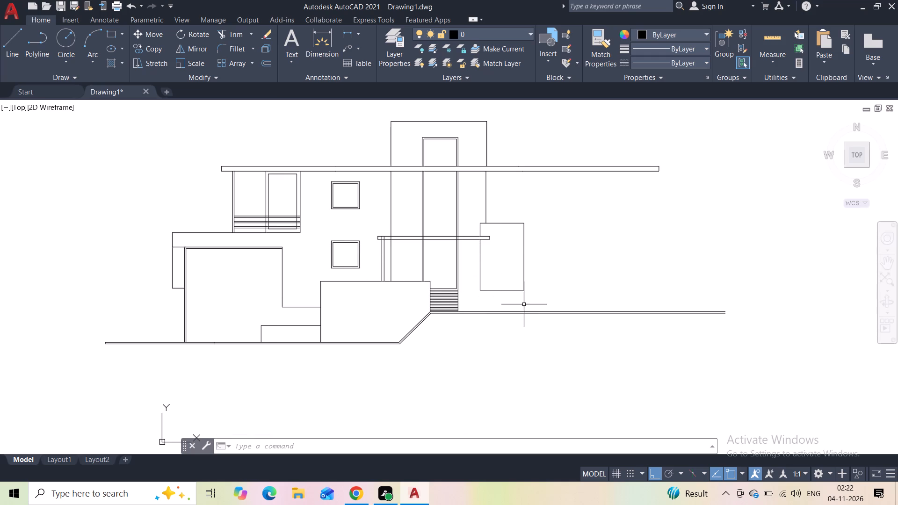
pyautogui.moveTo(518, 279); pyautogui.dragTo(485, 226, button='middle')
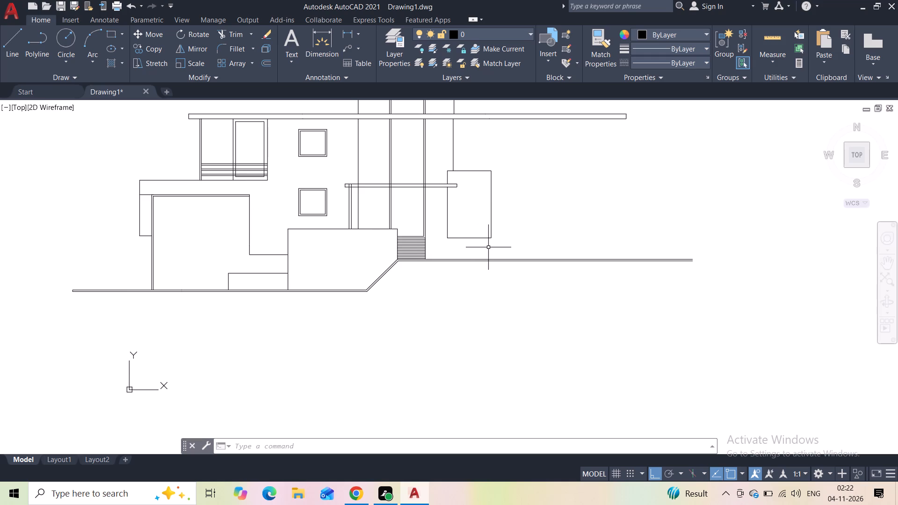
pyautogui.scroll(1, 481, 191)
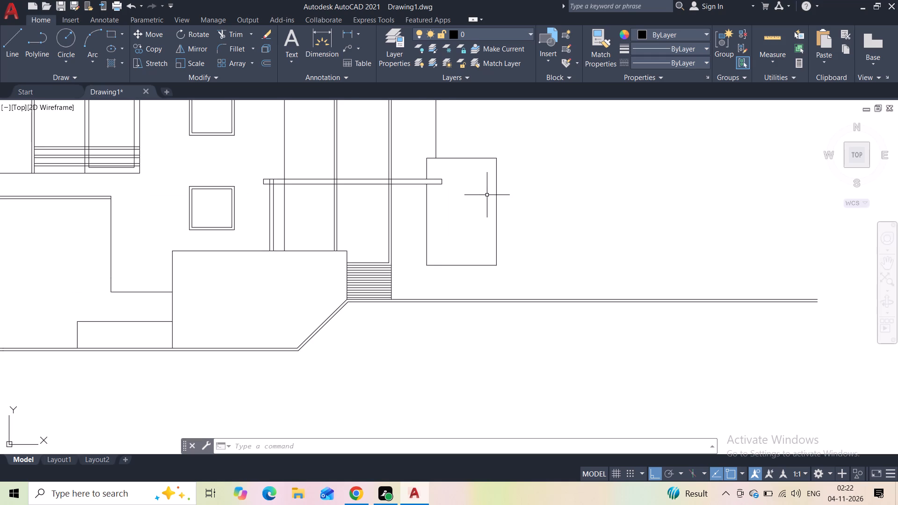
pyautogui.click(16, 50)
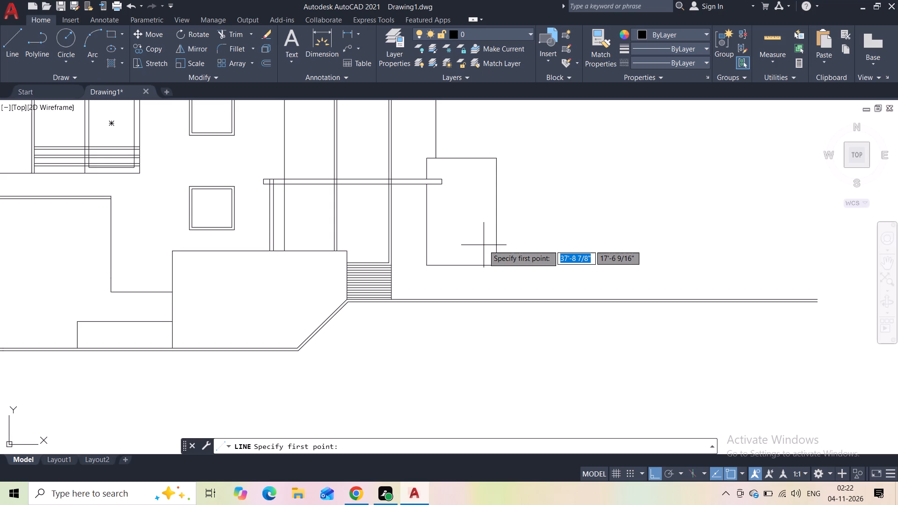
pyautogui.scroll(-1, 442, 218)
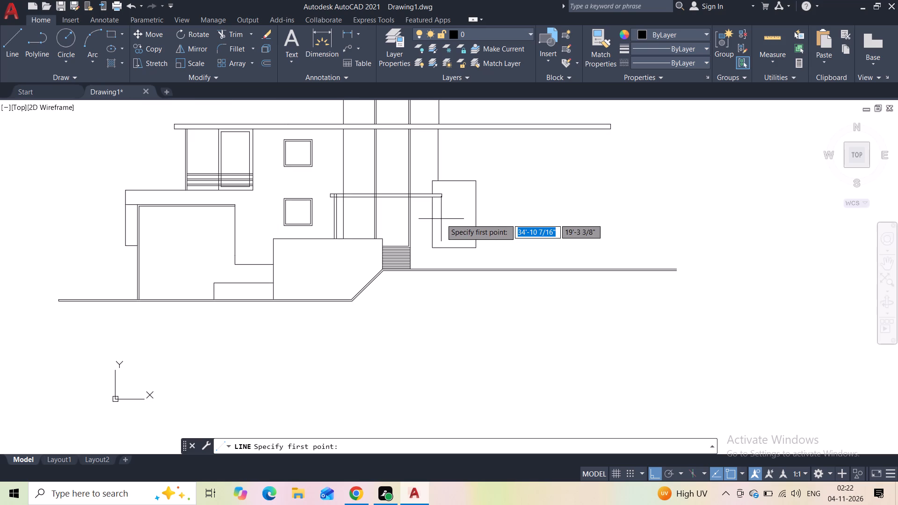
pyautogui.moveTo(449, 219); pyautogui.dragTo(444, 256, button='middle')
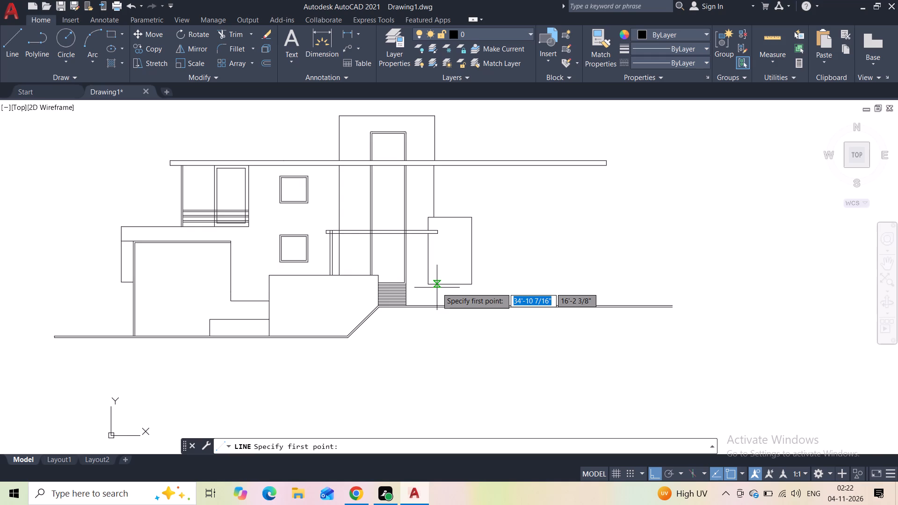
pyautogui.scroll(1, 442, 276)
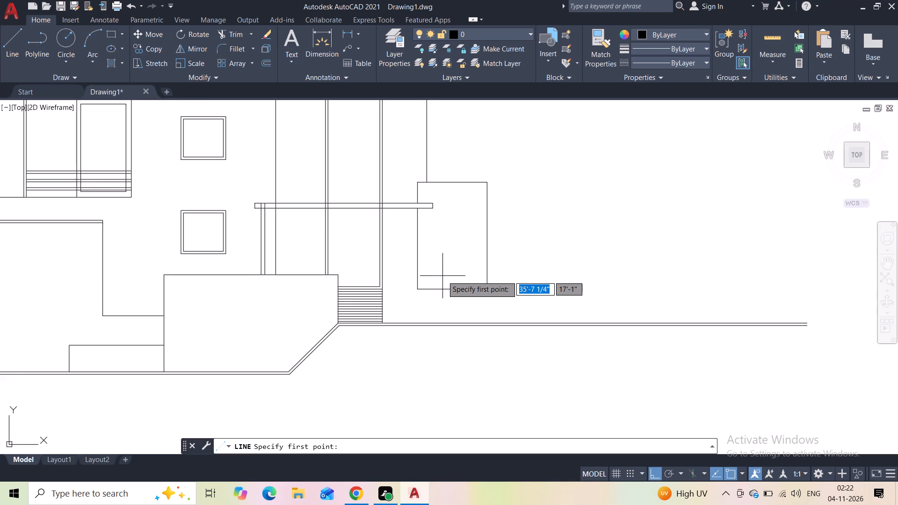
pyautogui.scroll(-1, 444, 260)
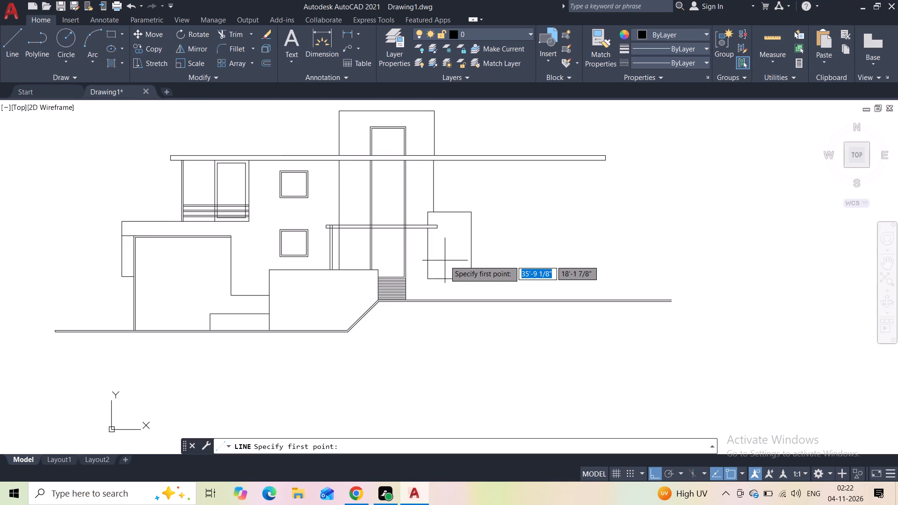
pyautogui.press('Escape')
# Move the rectangle's top edge straight up by about 1'-0".
pyautogui.scroll(1, 441, 235)
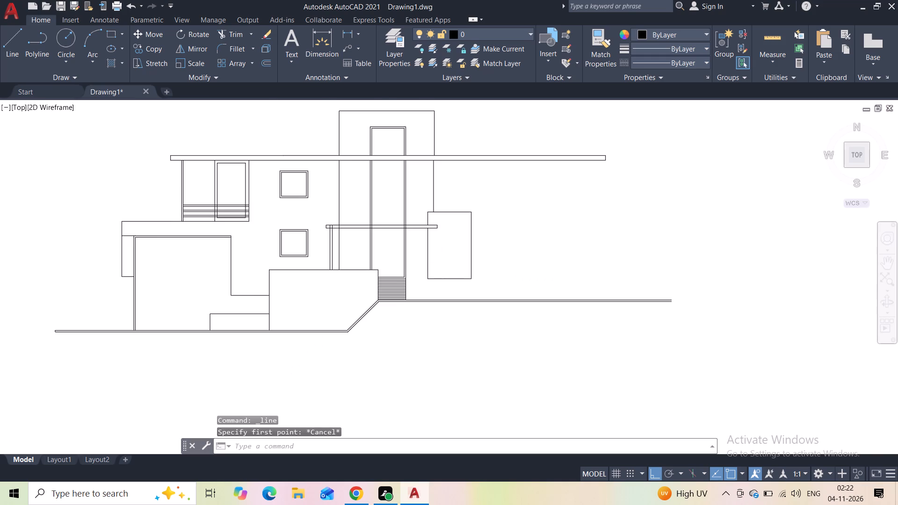
pyautogui.click(437, 199)
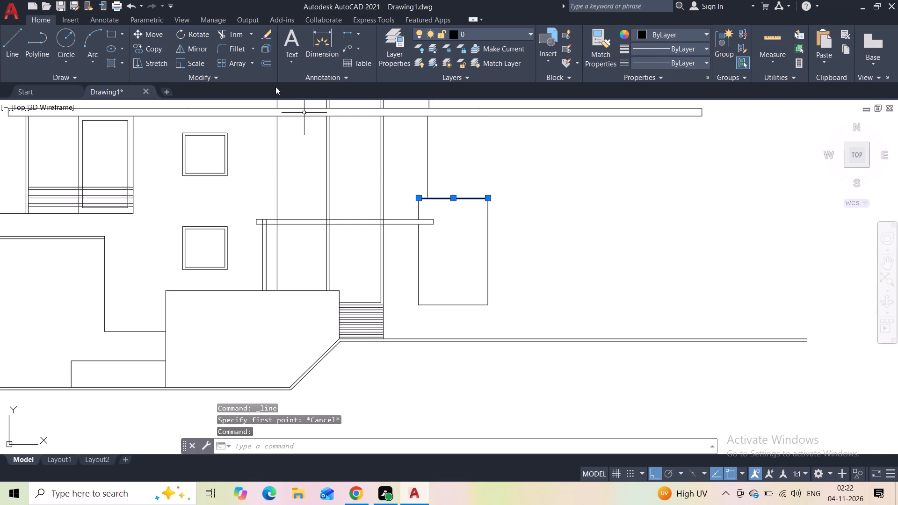
pyautogui.click(150, 32)
pyautogui.scroll(2, 418, 207)
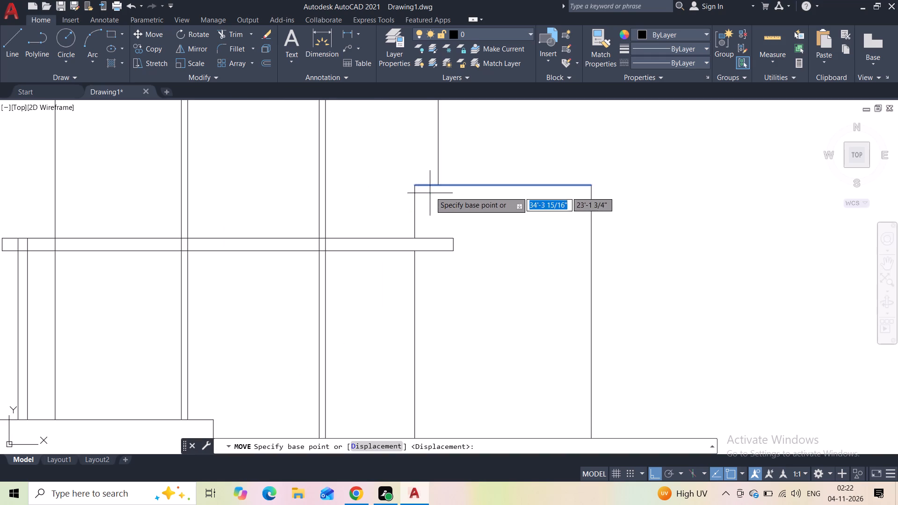
pyautogui.click(441, 187)
pyautogui.click(435, 146)
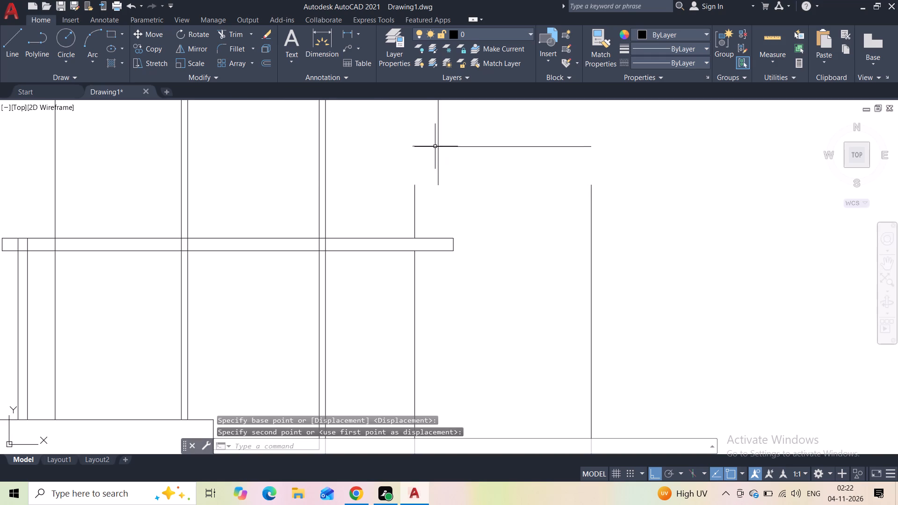
# Draw two short vertical lines connecting the raised top edge's ends to the rectangle's existing side lines.
pyautogui.click(3, 51)
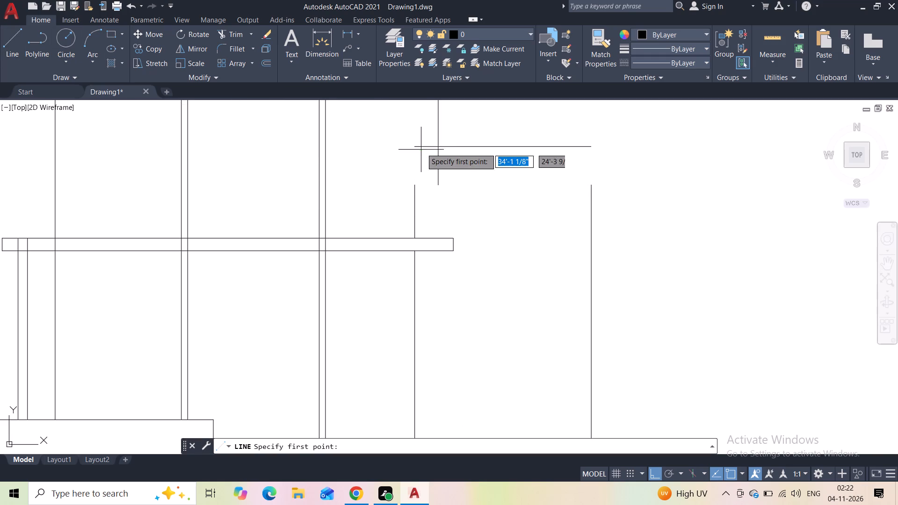
pyautogui.click(416, 148)
pyautogui.click(420, 183)
pyautogui.press('space')
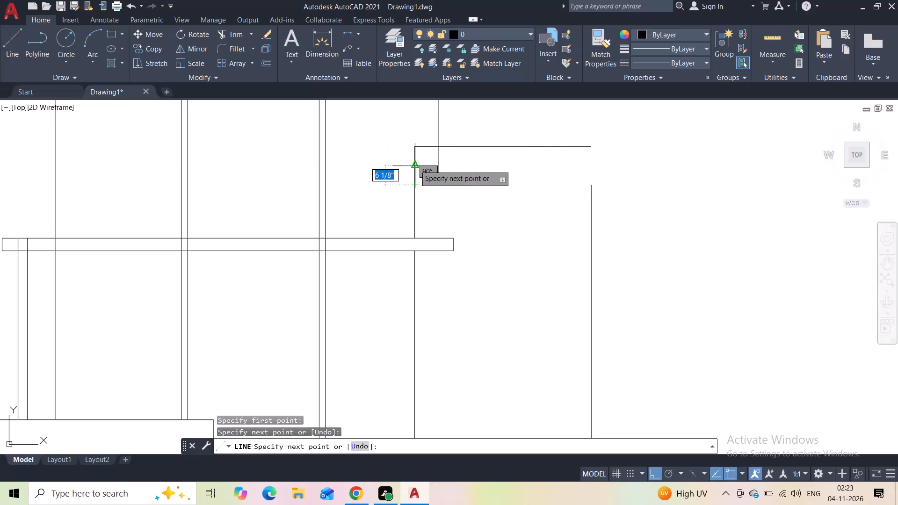
pyautogui.press('space')
pyautogui.click(591, 148)
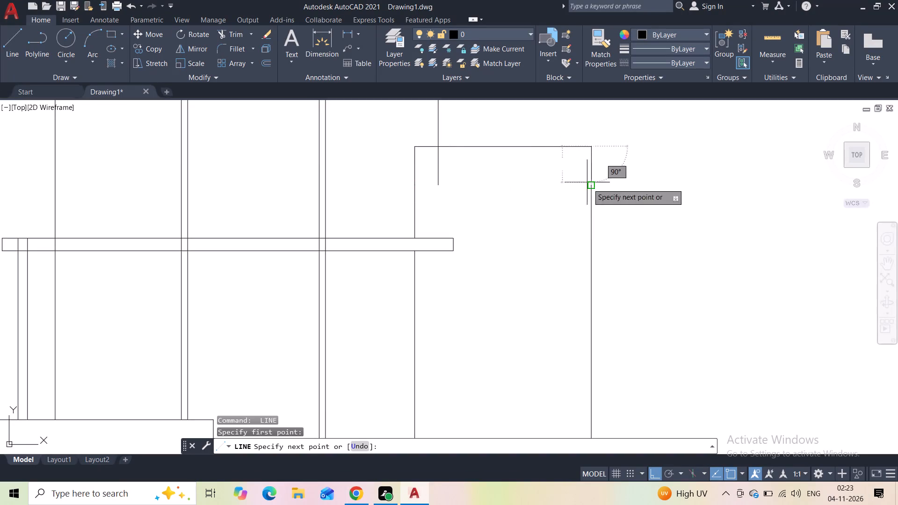
pyautogui.click(593, 183)
pyautogui.press('space')
# Trim the tower edge line where it extends below the rectangle's raised top edge.
pyautogui.click(244, 35)
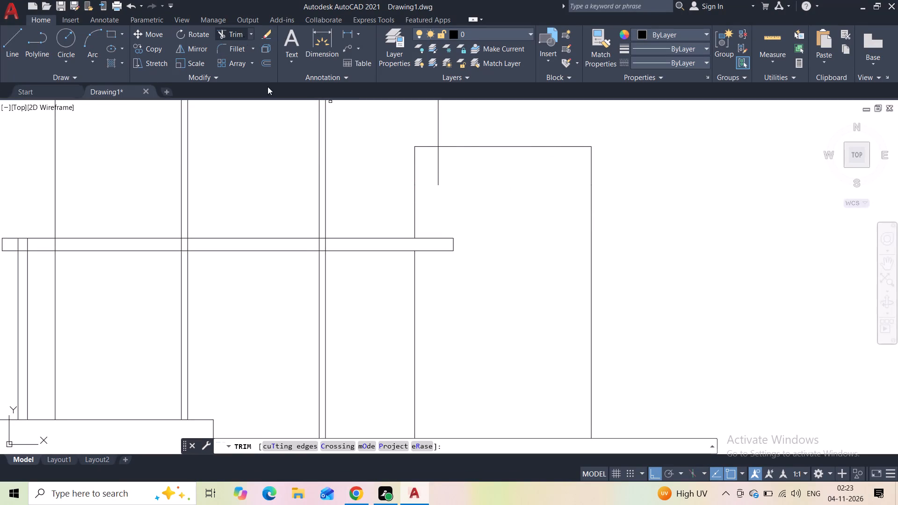
pyautogui.moveTo(445, 172); pyautogui.dragTo(432, 172)
pyautogui.press('space')
pyautogui.scroll(-2, 439, 188)
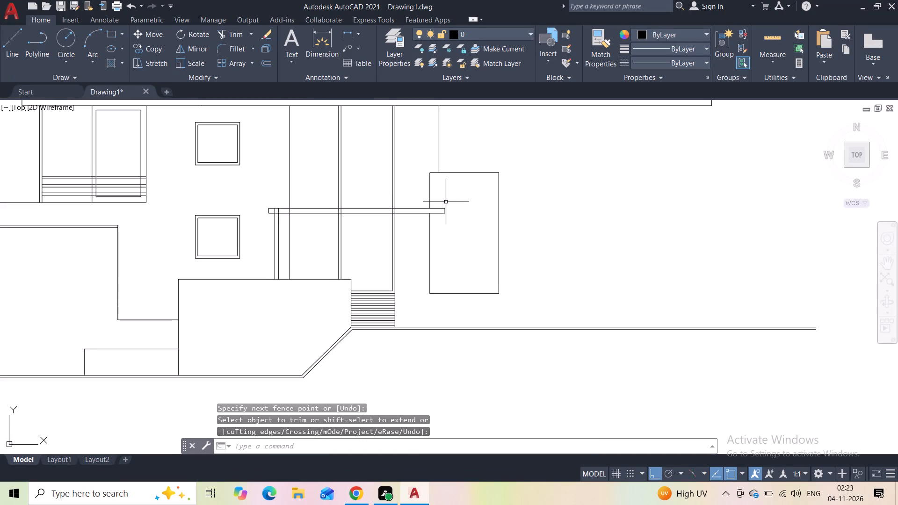
# Draw two vertical lines about 2'-3" long from the rectangle's bottom corners down to the upper ground line.
pyautogui.moveTo(453, 218); pyautogui.dragTo(449, 214, button='middle')
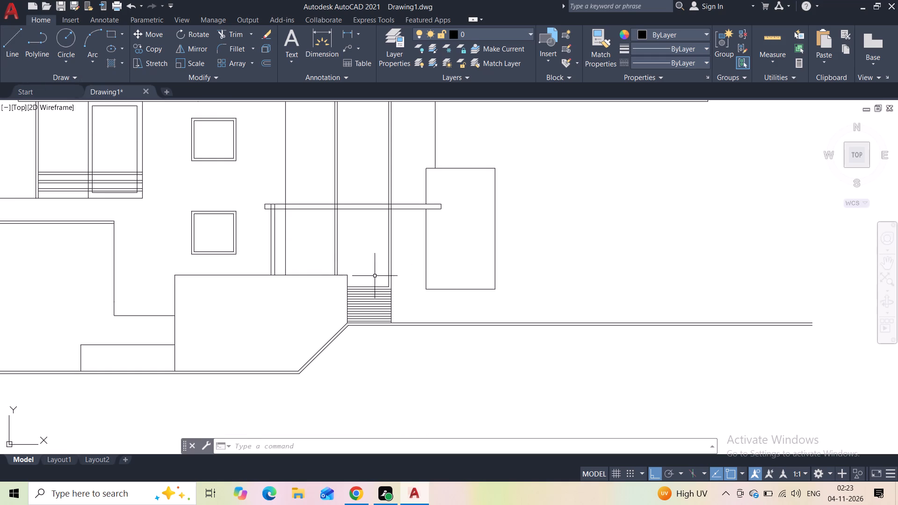
pyautogui.click(6, 40)
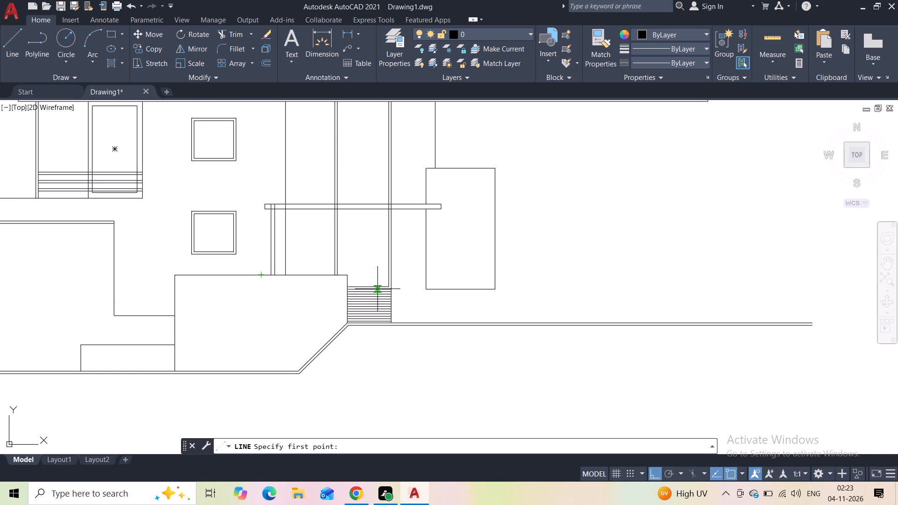
pyautogui.click(427, 291)
pyautogui.click(428, 320)
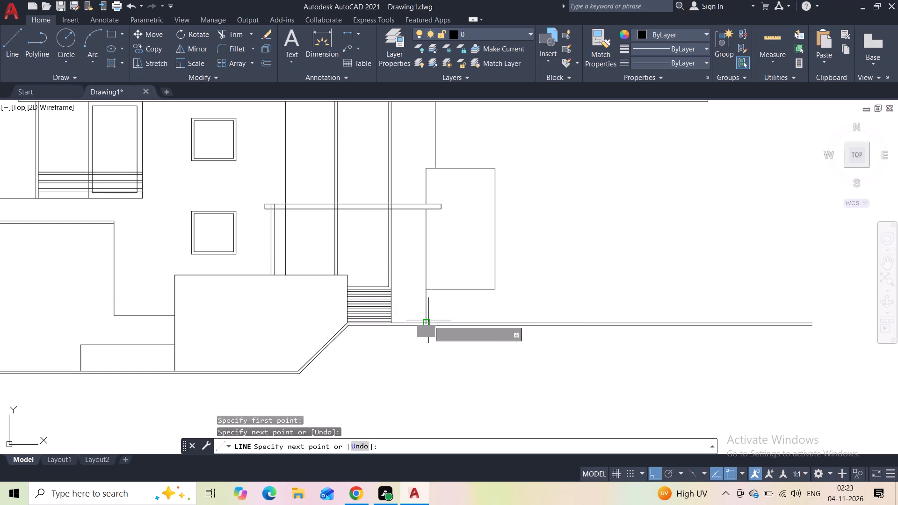
pyautogui.press('Escape')
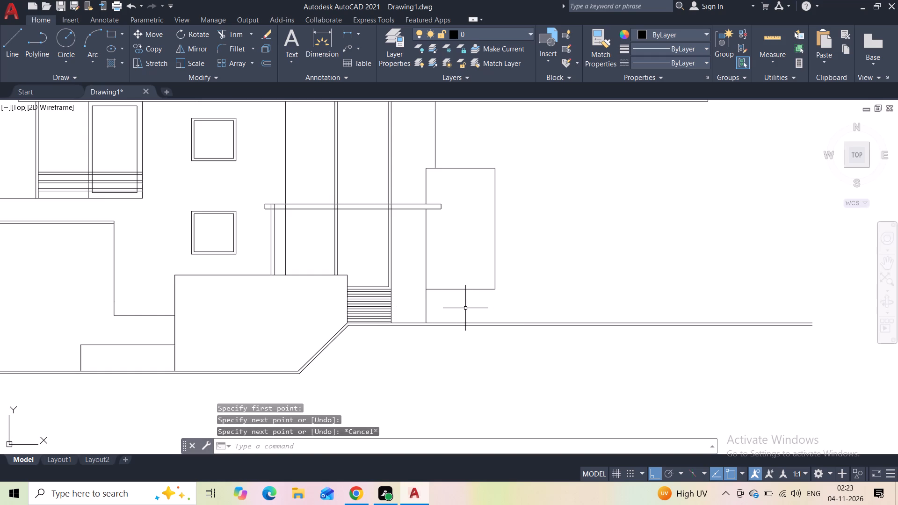
pyautogui.press('space')
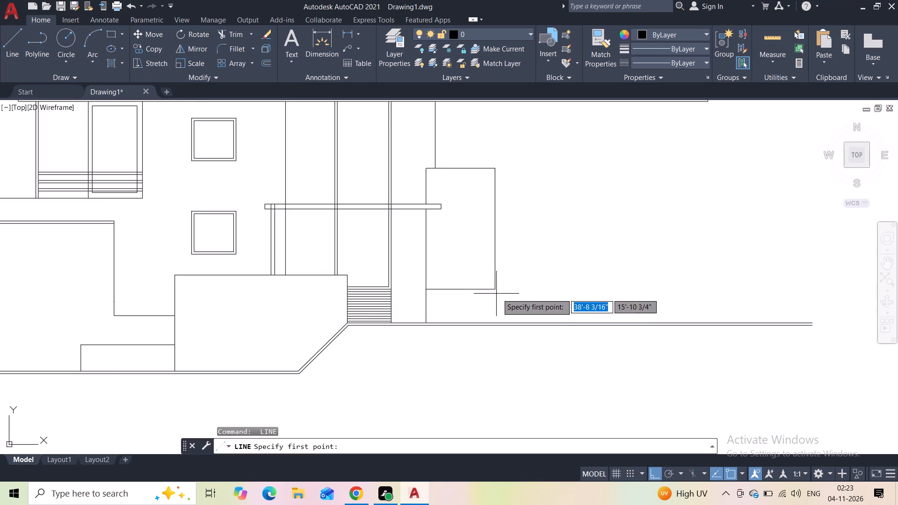
pyautogui.click(497, 294)
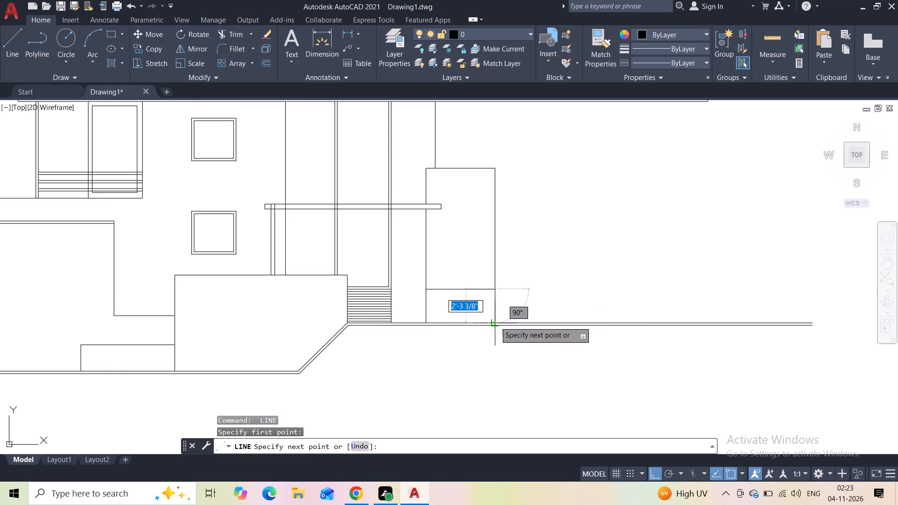
pyautogui.click(495, 322)
pyautogui.press('Escape')
# Extend the upper six entry-step lines horizontally to the near side of the adjoining block.
pyautogui.moveTo(424, 302); pyautogui.dragTo(426, 302, button='middle')
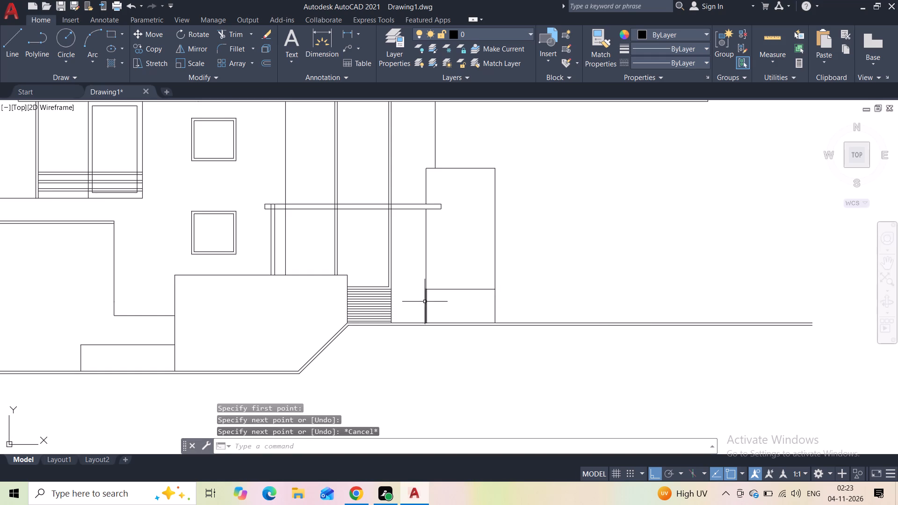
pyautogui.moveTo(426, 302); pyautogui.dragTo(445, 299, button='middle')
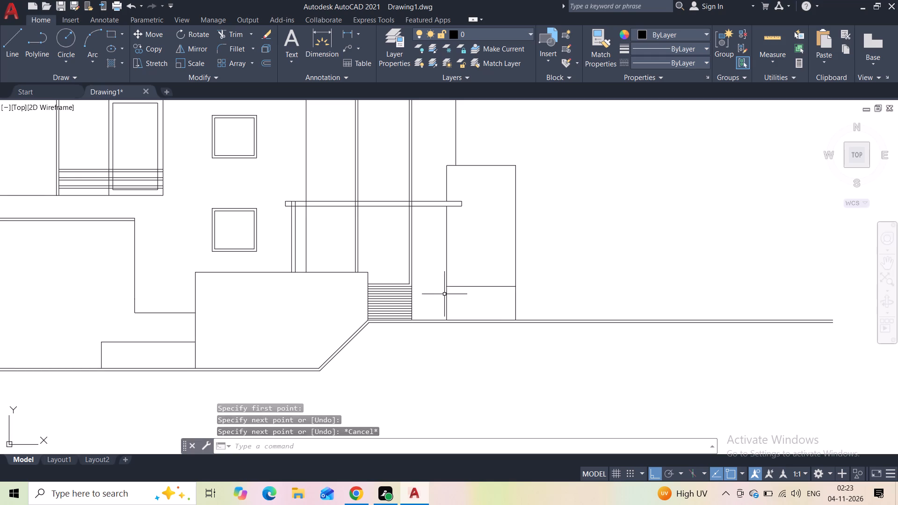
pyautogui.press('e')
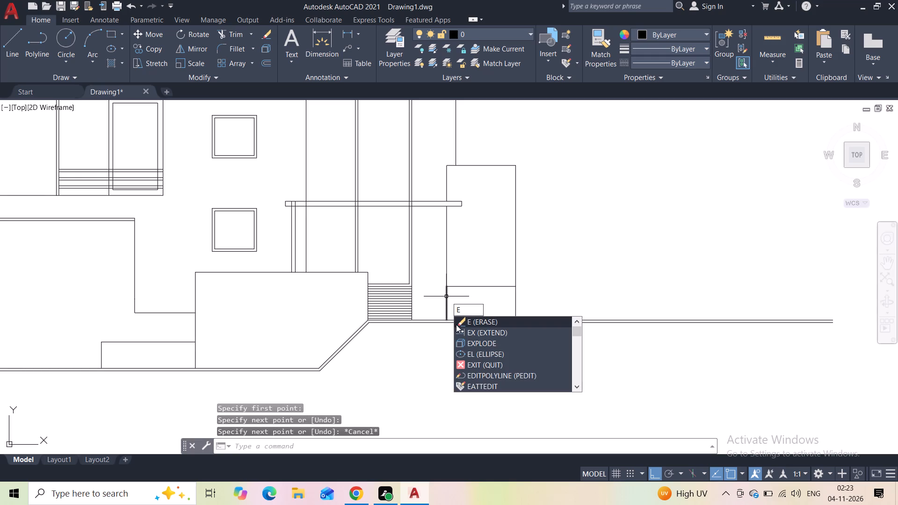
pyautogui.click(463, 327)
pyautogui.scroll(3, 407, 291)
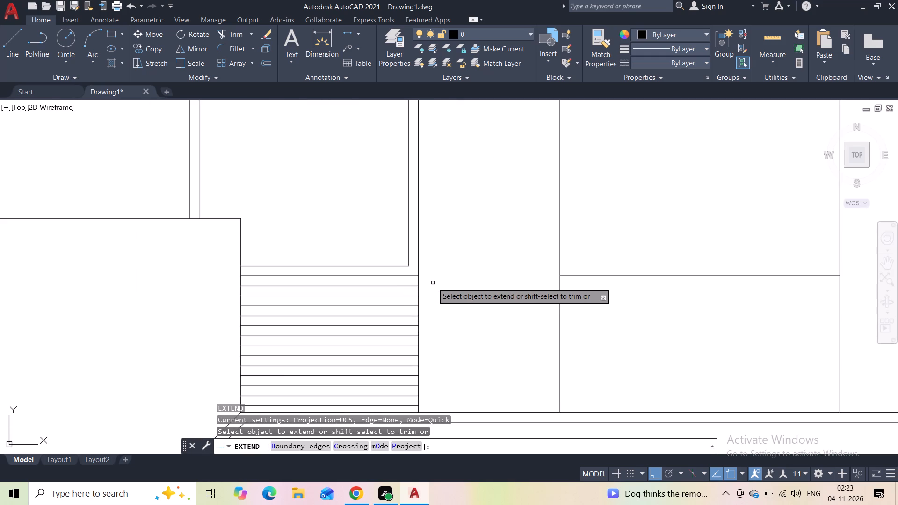
pyautogui.click(413, 277)
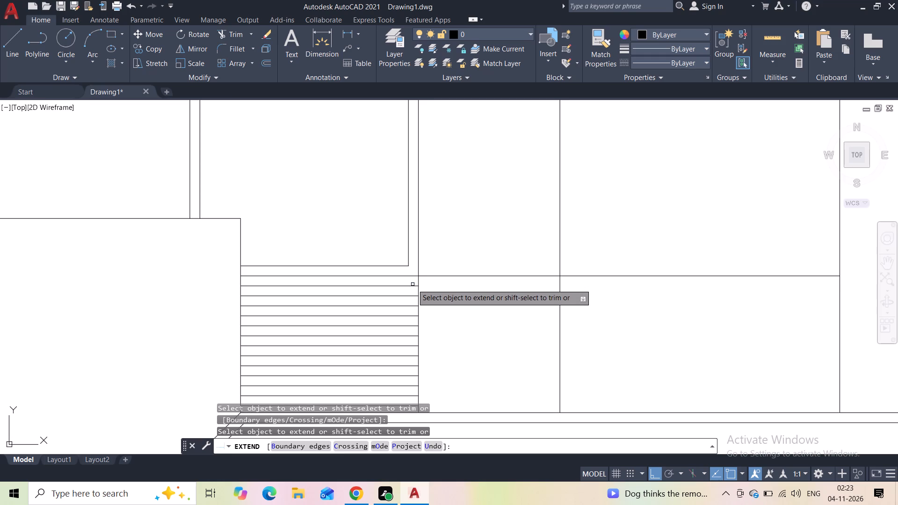
pyautogui.click(412, 285)
pyautogui.click(407, 297)
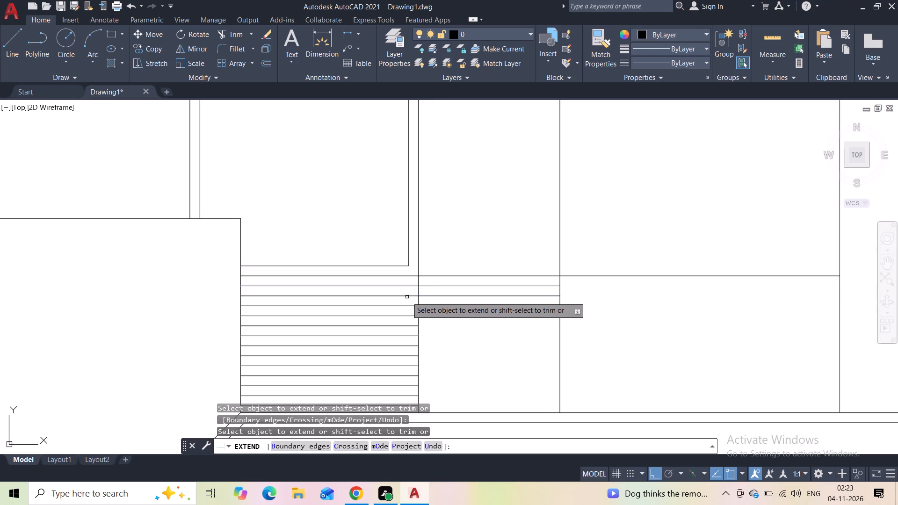
pyautogui.click(410, 306)
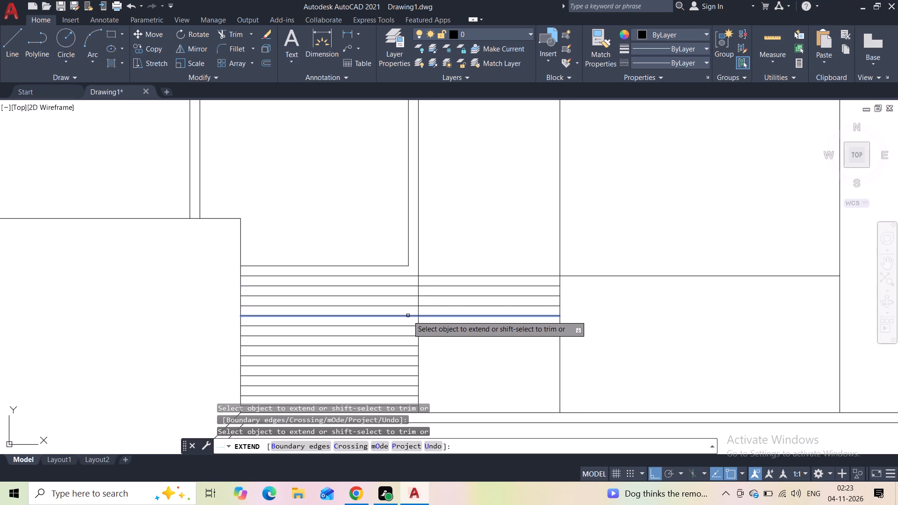
pyautogui.click(408, 316)
pyautogui.click(406, 325)
# Extend the remaining lower entry-step lines horizontally to the near side of the adjoining block.
pyautogui.moveTo(447, 351); pyautogui.dragTo(442, 294, button='middle')
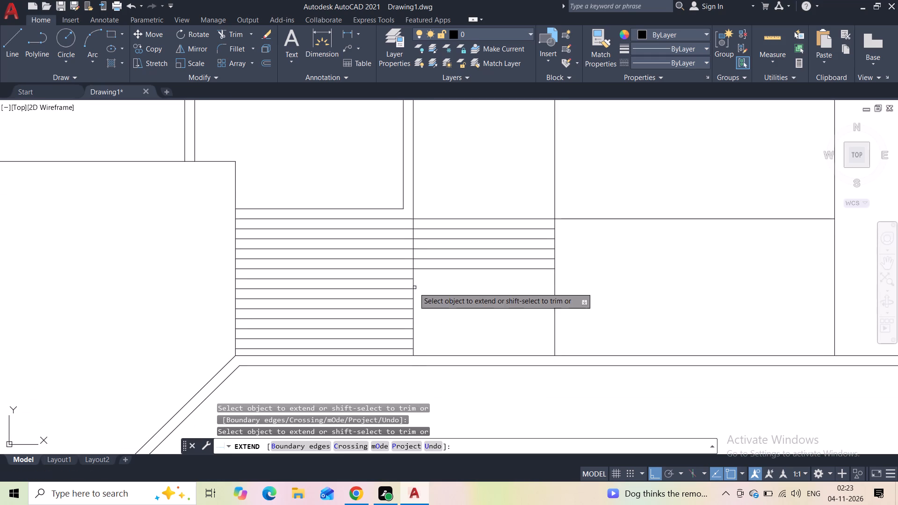
pyautogui.click(404, 279)
pyautogui.click(403, 291)
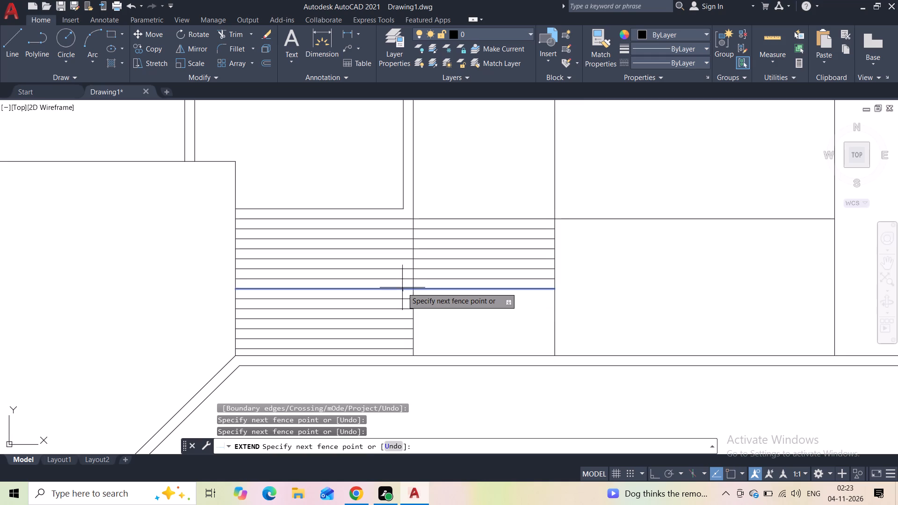
pyautogui.click(402, 288)
pyautogui.click(404, 299)
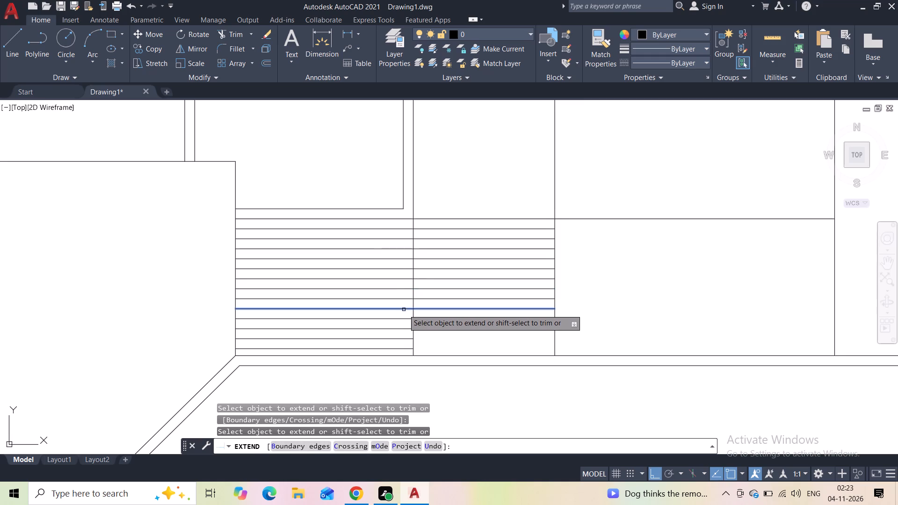
pyautogui.click(404, 310)
pyautogui.doubleClick(403, 317)
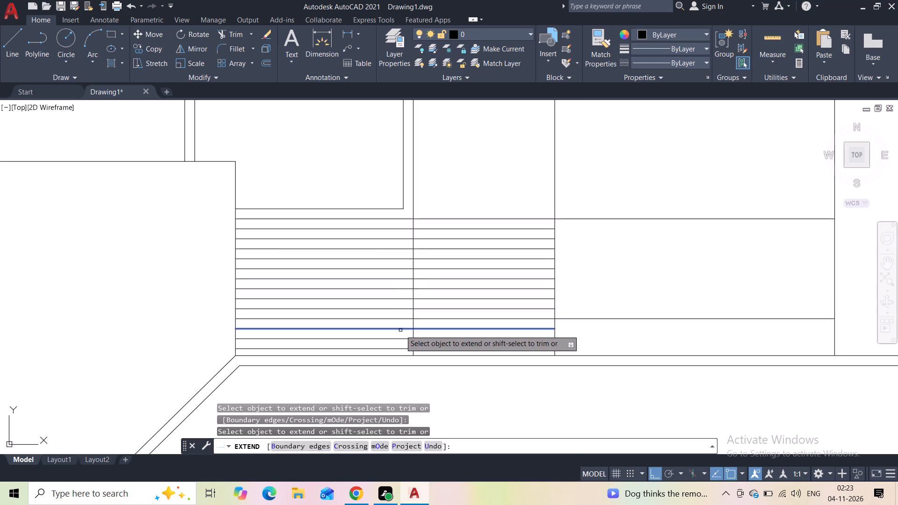
pyautogui.click(400, 331)
pyautogui.click(402, 329)
pyautogui.click(404, 339)
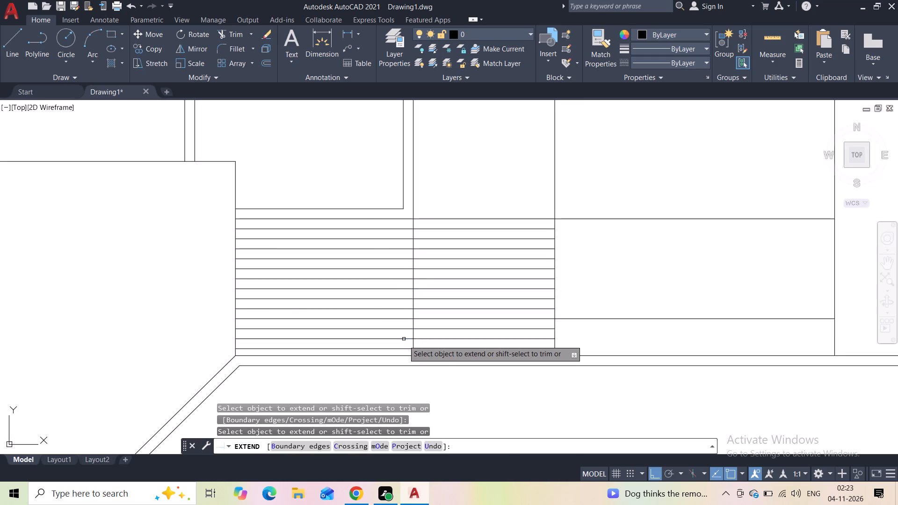
pyautogui.click(401, 349)
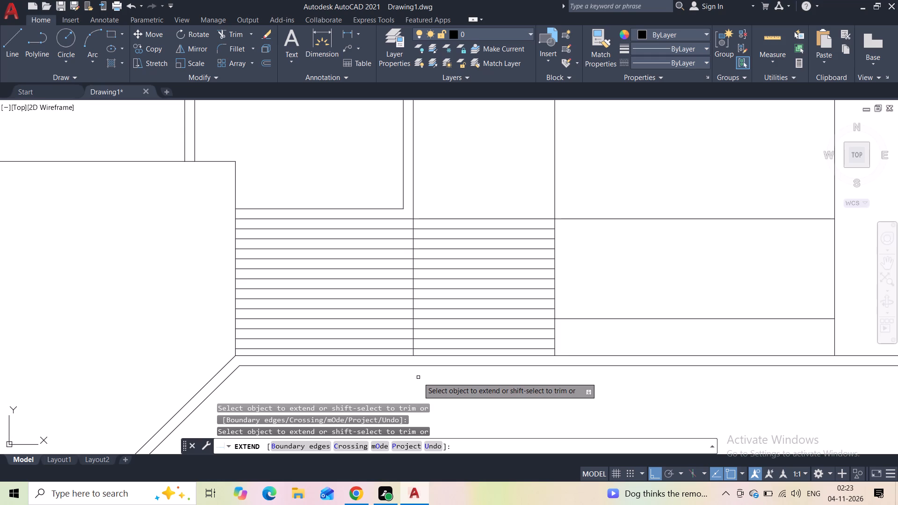
pyautogui.press('Escape')
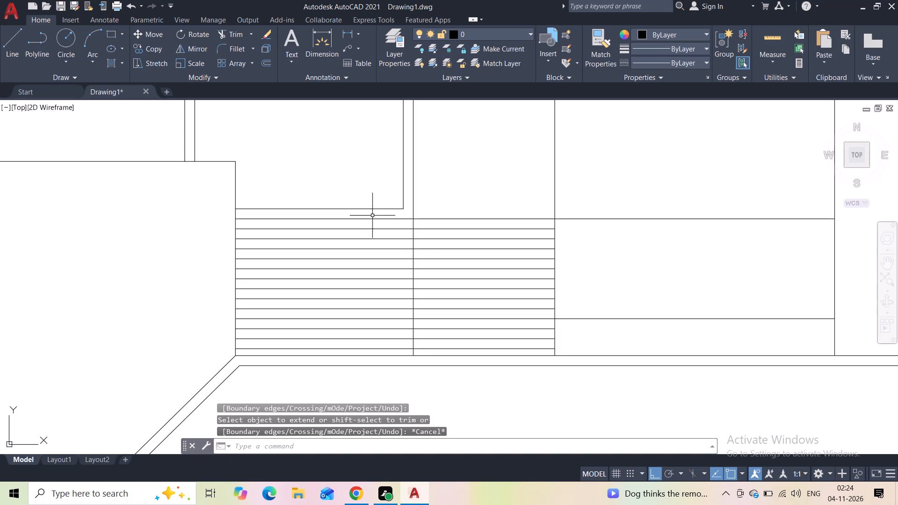
# Trim the step line that runs across the base of the adjoining block back to the block's near side.
pyautogui.click(234, 35)
pyautogui.moveTo(631, 317); pyautogui.dragTo(631, 323)
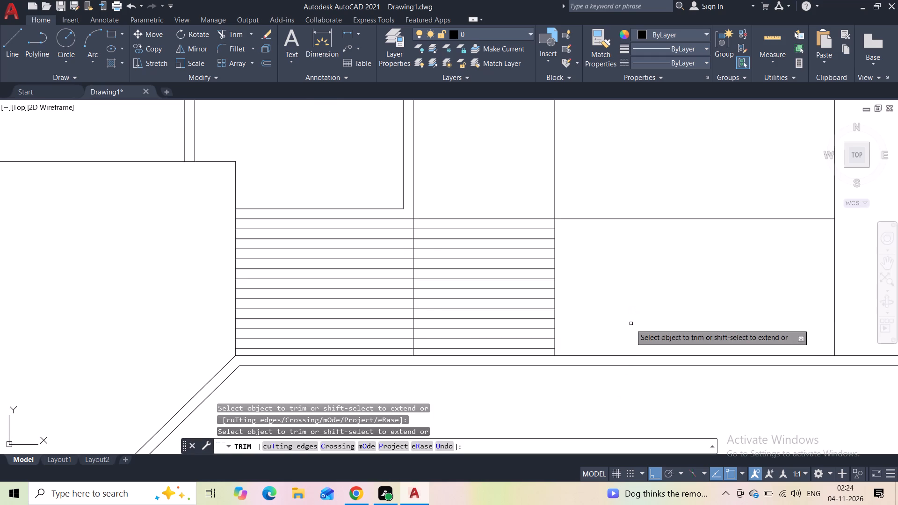
pyautogui.press('Escape')
# Delete the old vertical end line crossing the widened entry steps.
pyautogui.scroll(-4, 630, 325)
pyautogui.moveTo(631, 326); pyautogui.dragTo(561, 332, button='middle')
pyautogui.scroll(2, 519, 316)
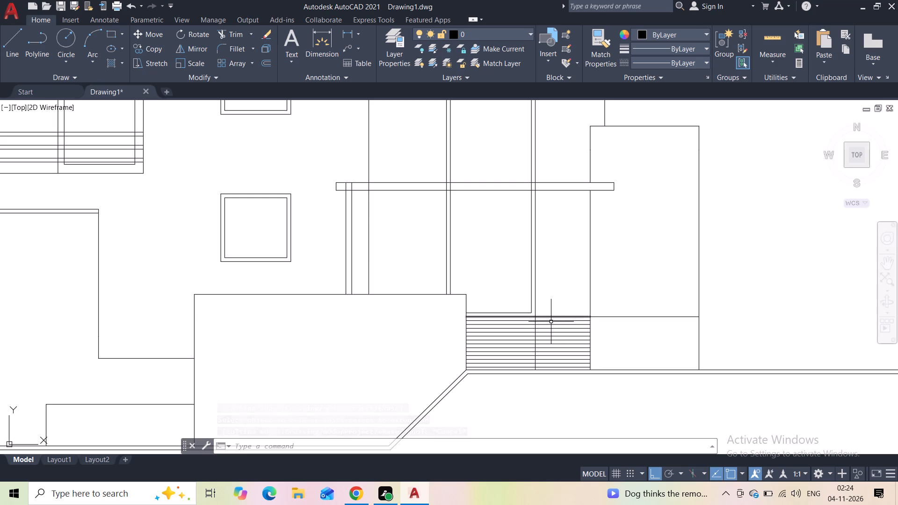
pyautogui.click(536, 321)
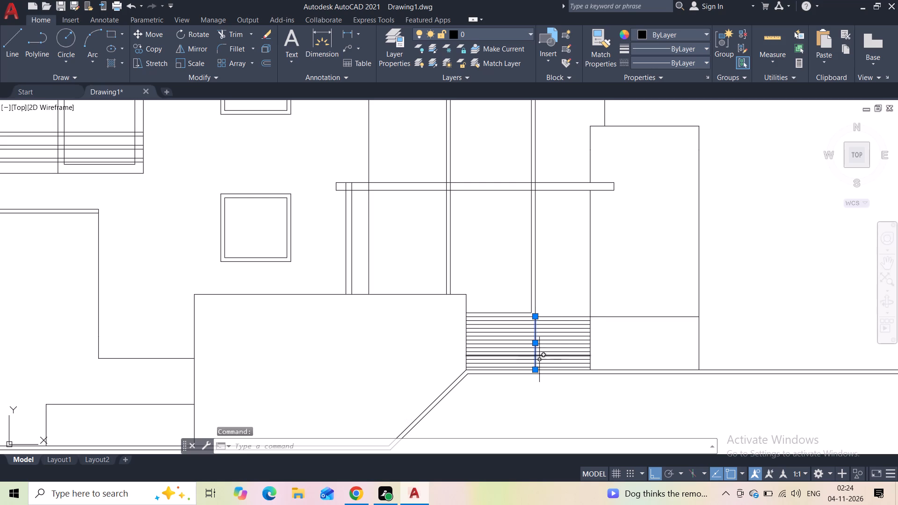
pyautogui.press('Delete')
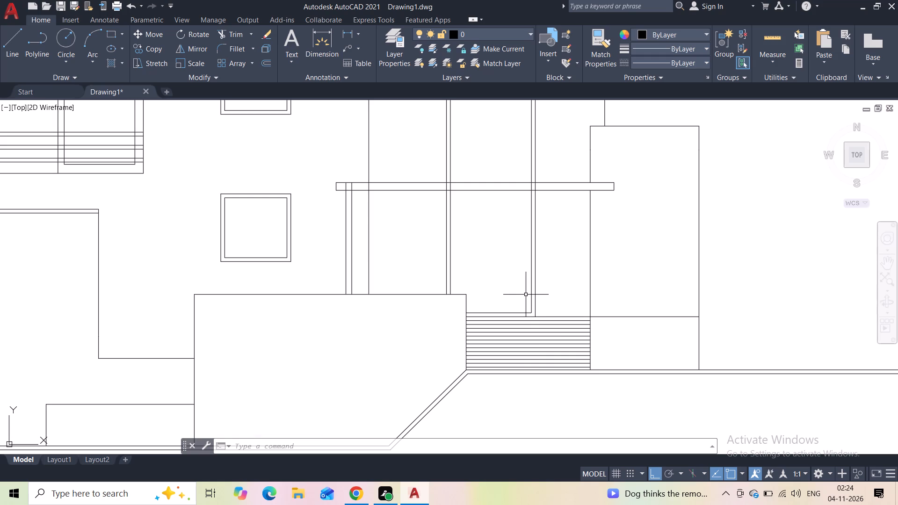
# Draw a window rectangle about 2'-2" wide and 3'-4" tall inside the adjoining block, above its base line.
pyautogui.scroll(-1, 534, 326)
pyautogui.moveTo(556, 288); pyautogui.dragTo(451, 304, button='middle')
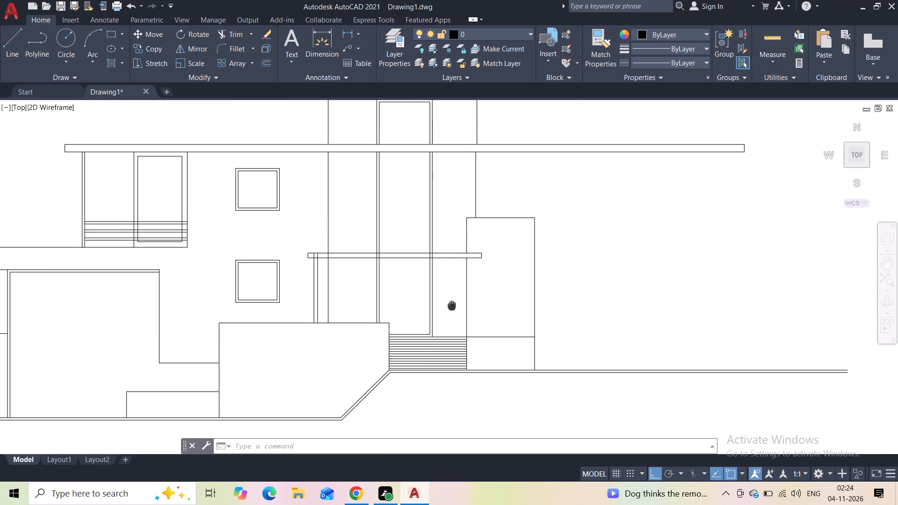
pyautogui.moveTo(451, 304); pyautogui.dragTo(449, 304, button='middle')
pyautogui.click(112, 35)
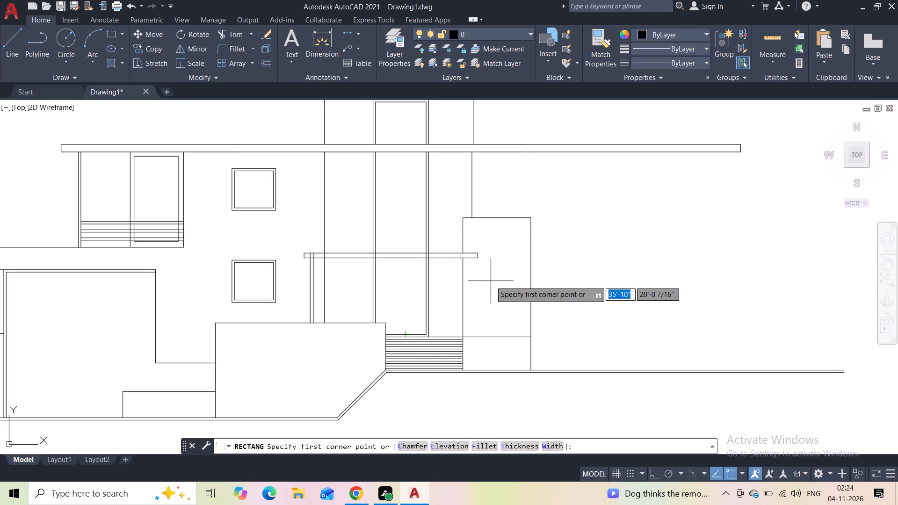
pyautogui.click(481, 268)
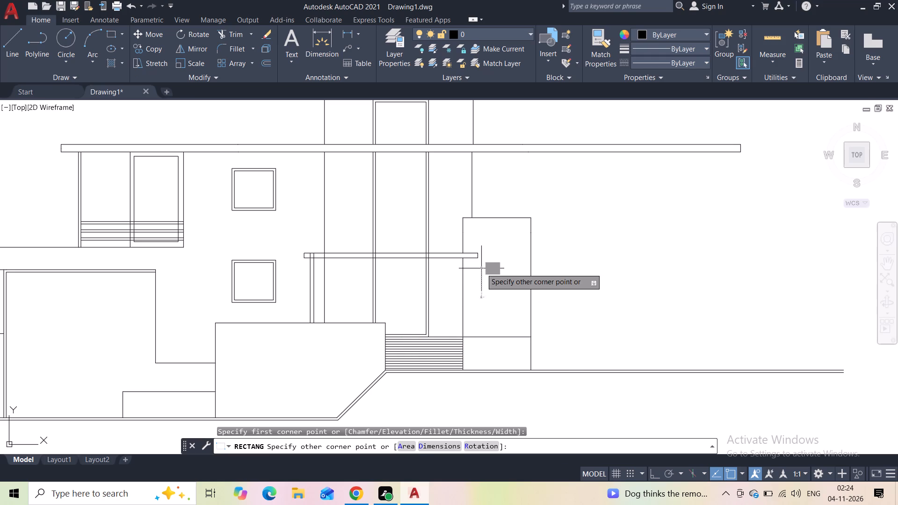
pyautogui.click(513, 317)
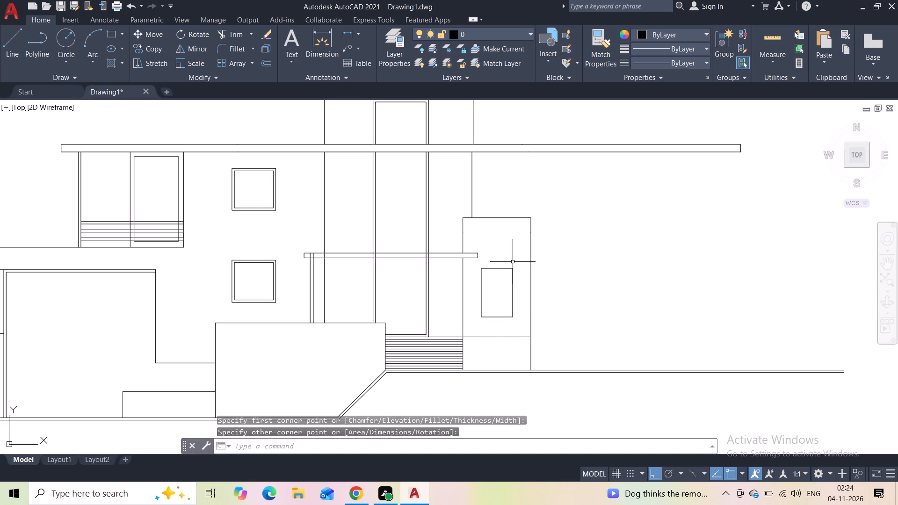
# Move the new window rectangle slightly straight up within the adjoining block.
pyautogui.click(513, 264)
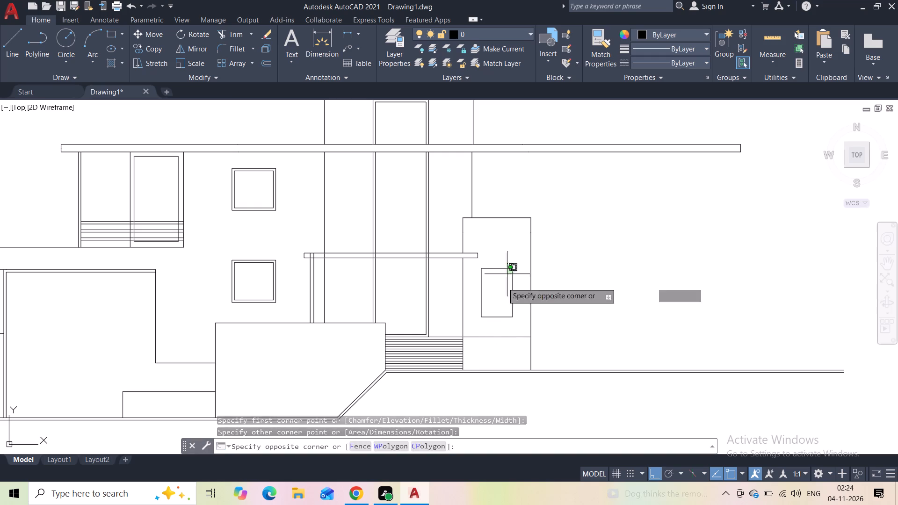
pyautogui.click(501, 287)
pyautogui.click(157, 32)
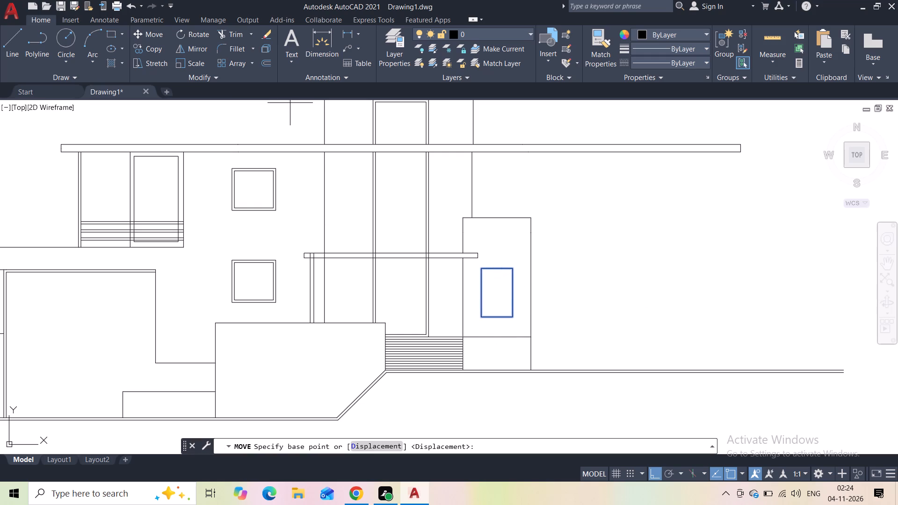
pyautogui.scroll(2, 514, 288)
pyautogui.click(469, 238)
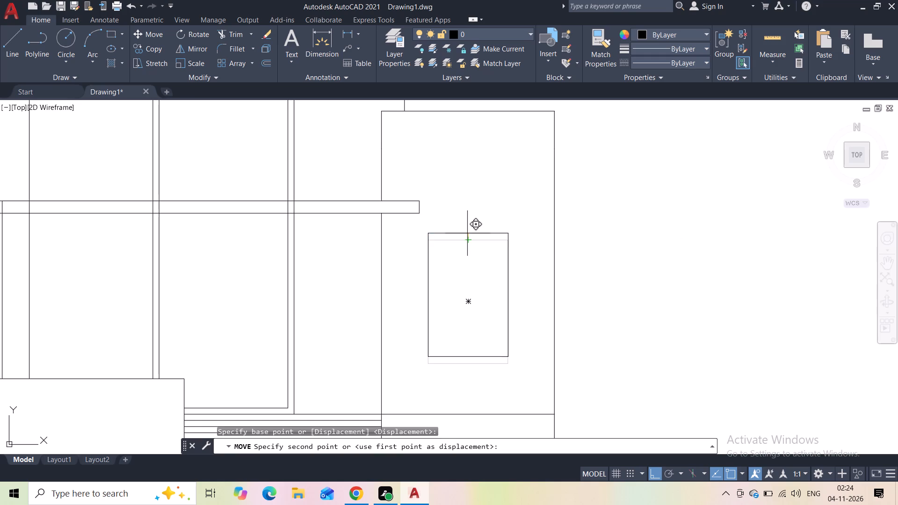
pyautogui.click(467, 232)
# Offset the window rectangle 2" inward to form its frame.
pyautogui.click(485, 221)
pyautogui.click(471, 275)
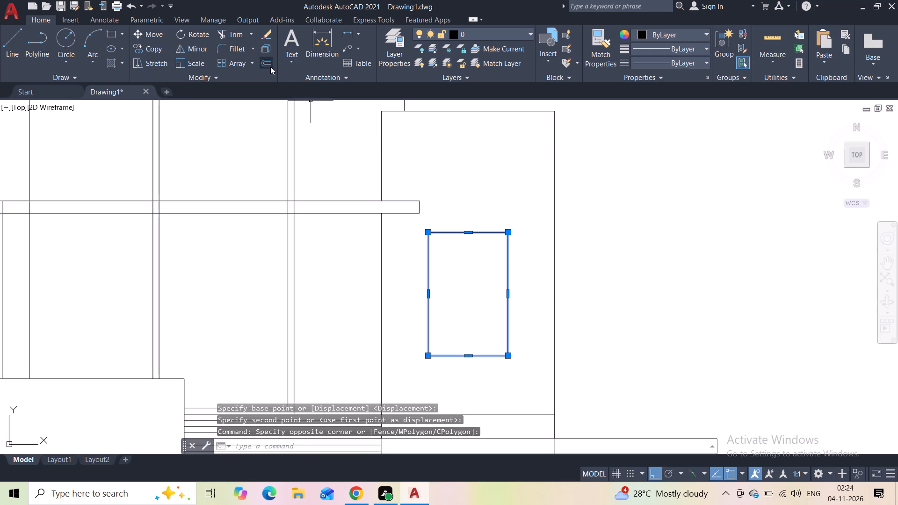
pyautogui.click(269, 66)
pyautogui.write('2"')
pyautogui.press('Return')
pyautogui.click(482, 245)
pyautogui.press('Escape')
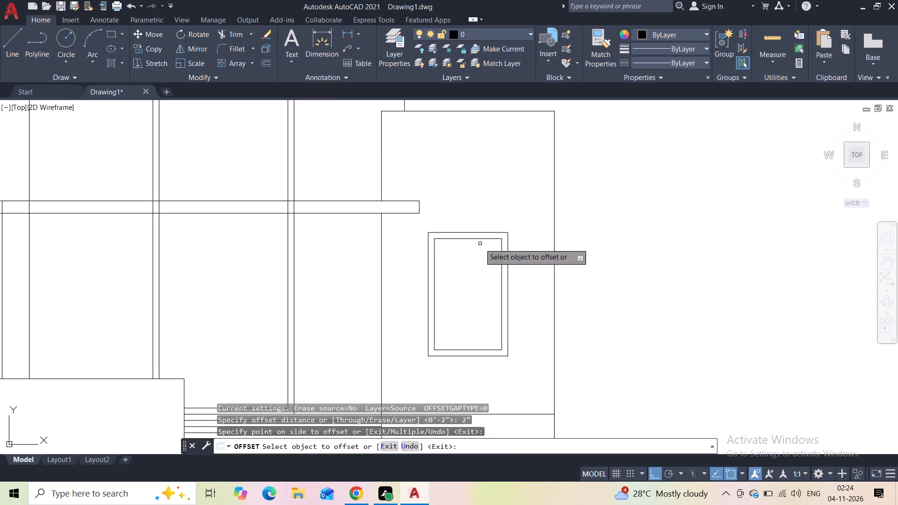
# Draw a vertical line about 11' long down from the long roof slab's underside, beyond the adjoining block.
pyautogui.scroll(-2, 478, 243)
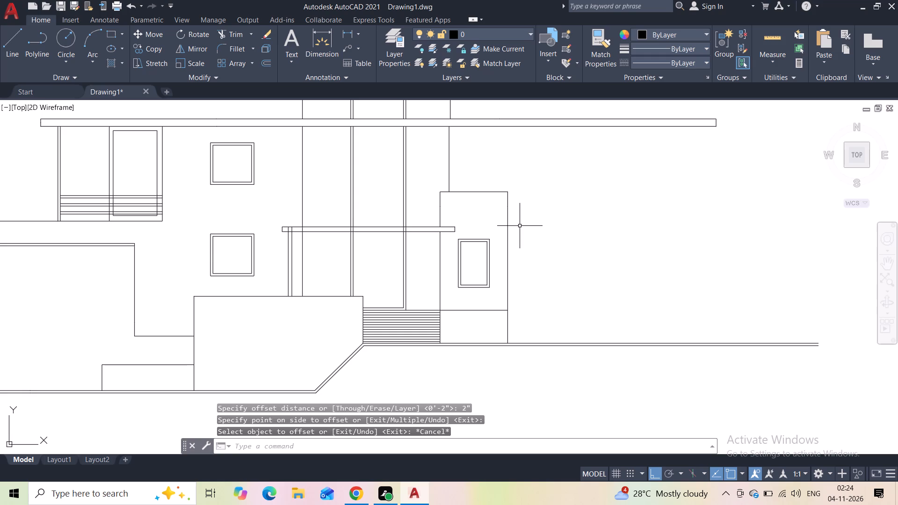
pyautogui.moveTo(572, 254); pyautogui.dragTo(506, 263, button='middle')
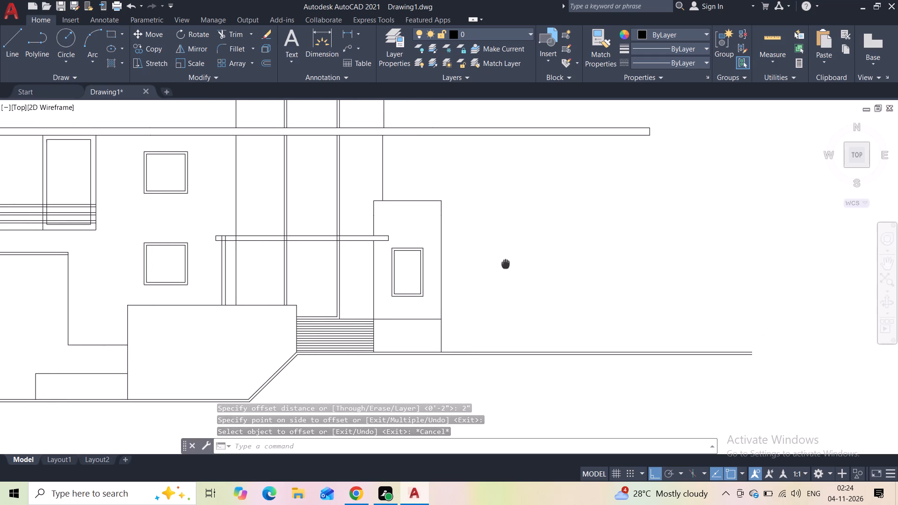
pyautogui.moveTo(506, 263); pyautogui.dragTo(496, 290, button='middle')
pyautogui.scroll(-1, 494, 289)
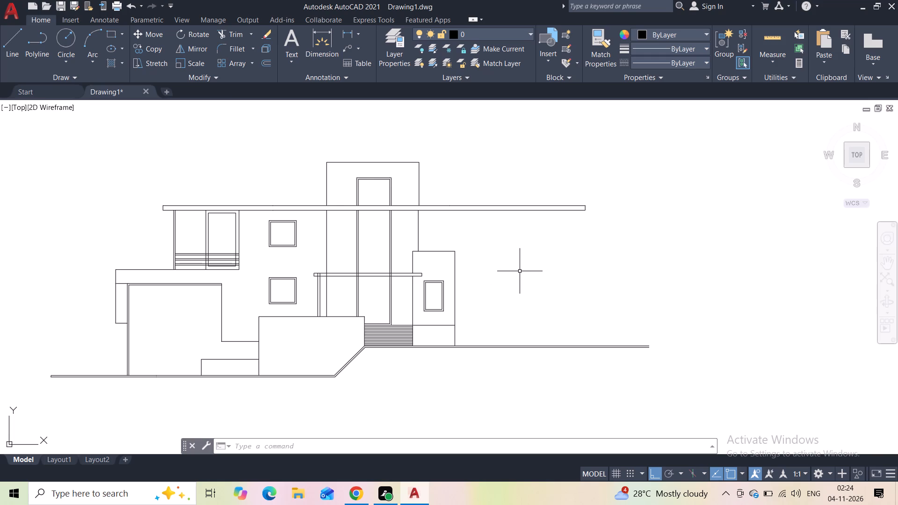
pyautogui.click(11, 41)
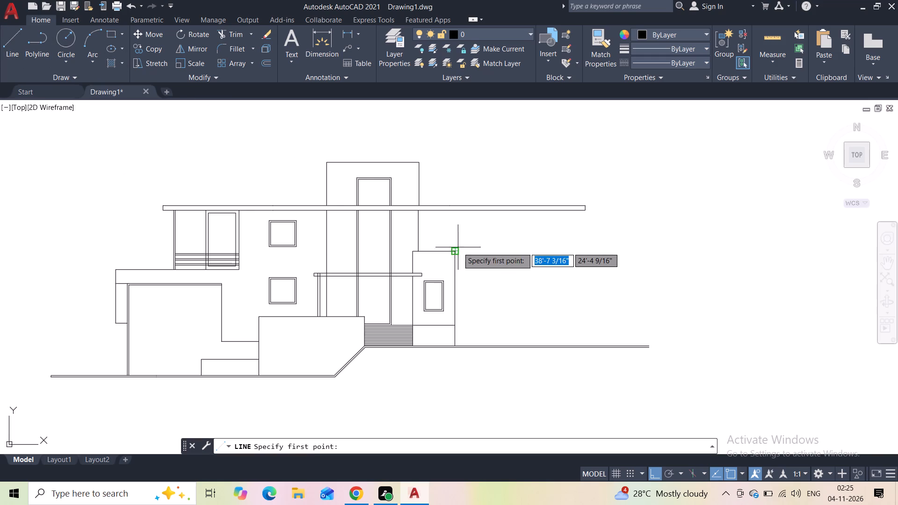
pyautogui.click(538, 216)
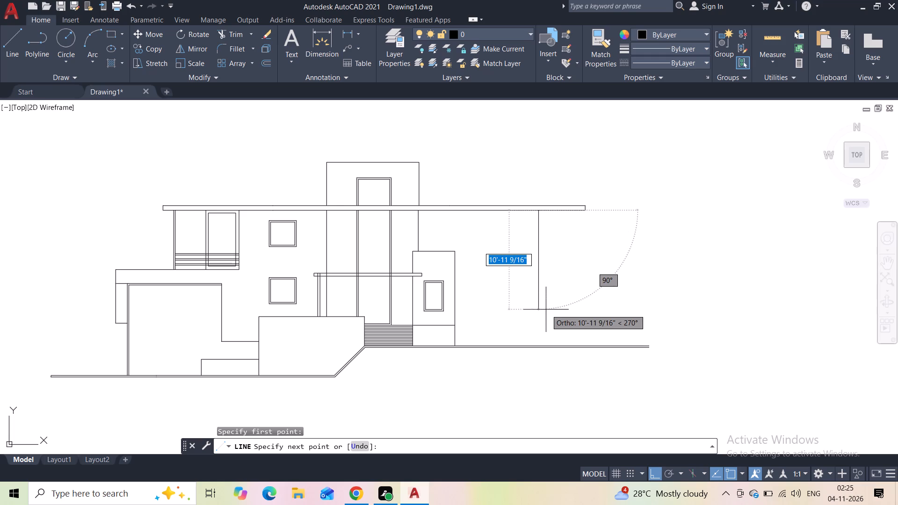
pyautogui.click(546, 310)
pyautogui.press('space')
# Draw a low line about 3'-10" outward from the adjoining block's outer edge, sloping down about 3'-4" to the ground line.
pyautogui.moveTo(486, 313); pyautogui.dragTo(469, 274, button='middle')
pyautogui.scroll(2, 465, 289)
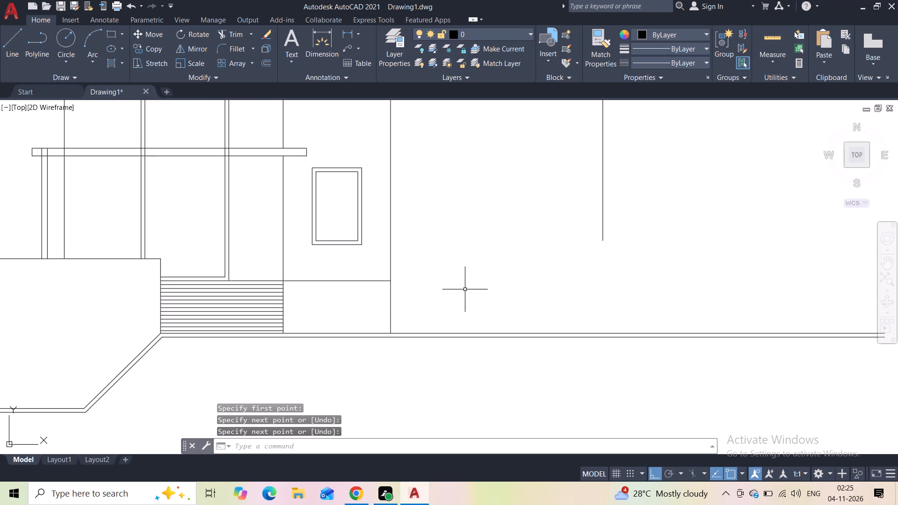
pyautogui.press('space')
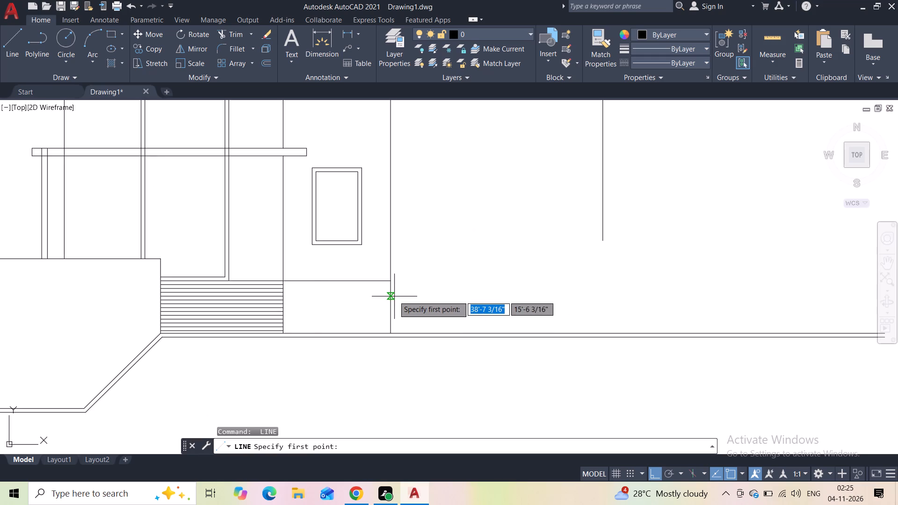
pyautogui.click(394, 294)
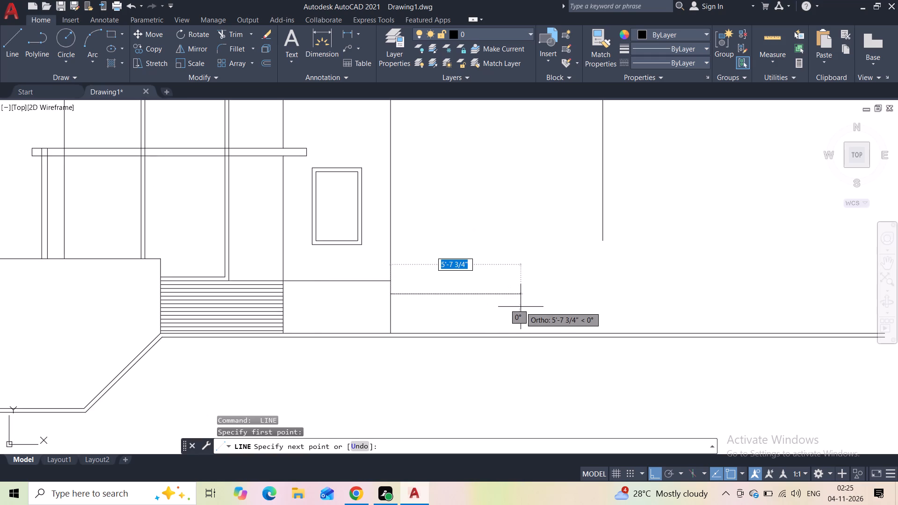
pyautogui.click(480, 302)
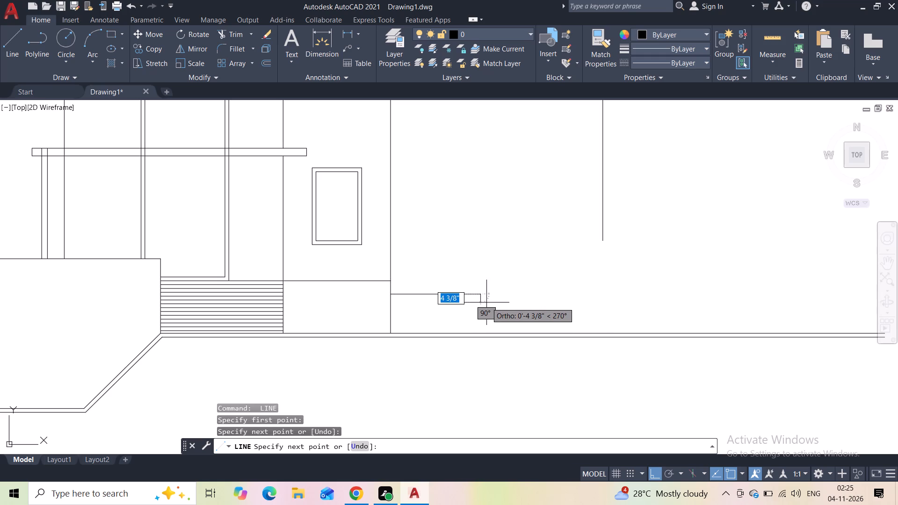
pyautogui.press('F8')
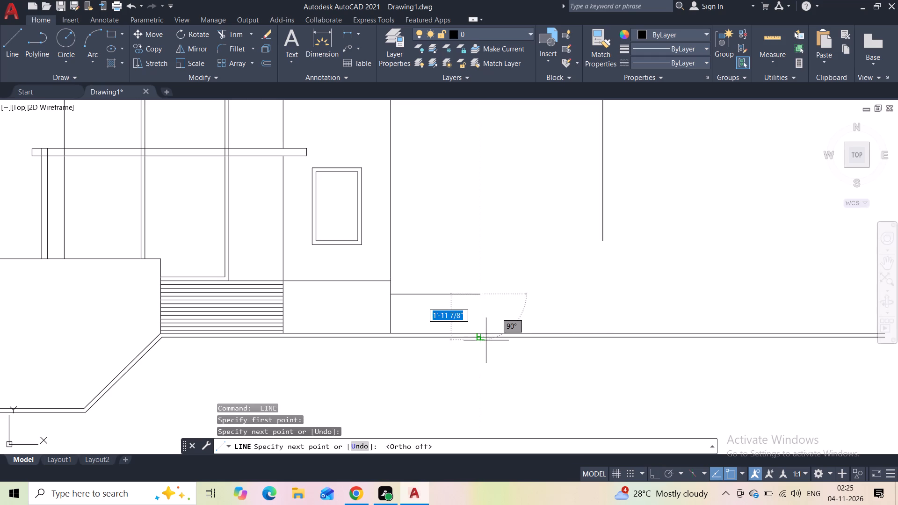
pyautogui.click(546, 333)
pyautogui.press('Escape')
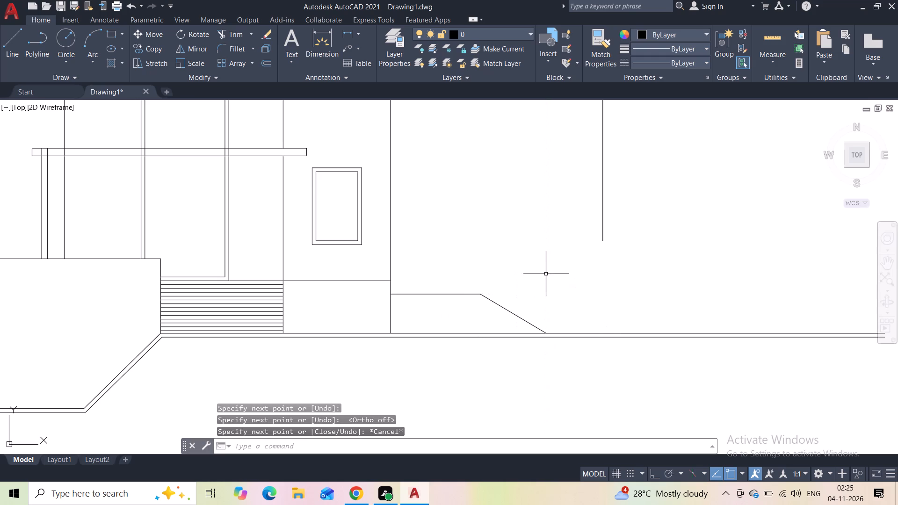
# Draw a higher horizontal line from the adjoining block to below the outer vertical line, continuing about 6'-5" down a slope to the ground.
pyautogui.scroll(-1, 546, 274)
pyautogui.press('space')
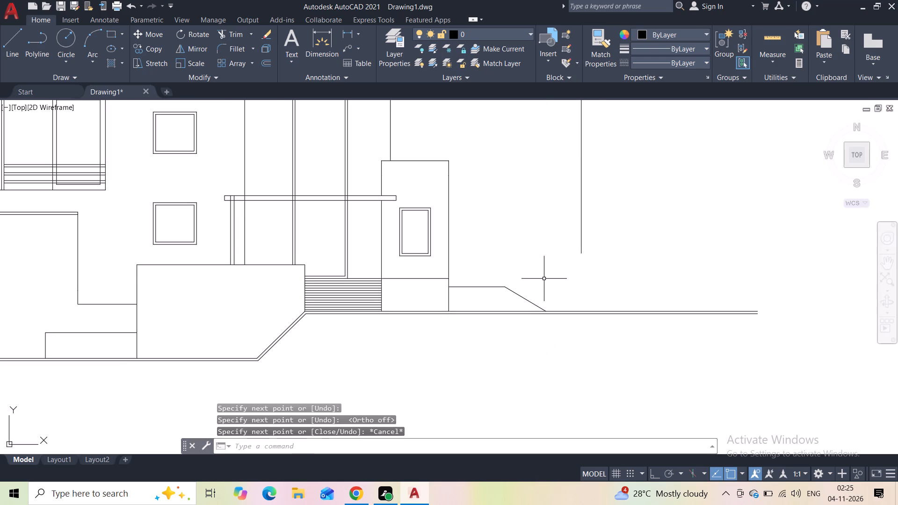
pyautogui.click(450, 256)
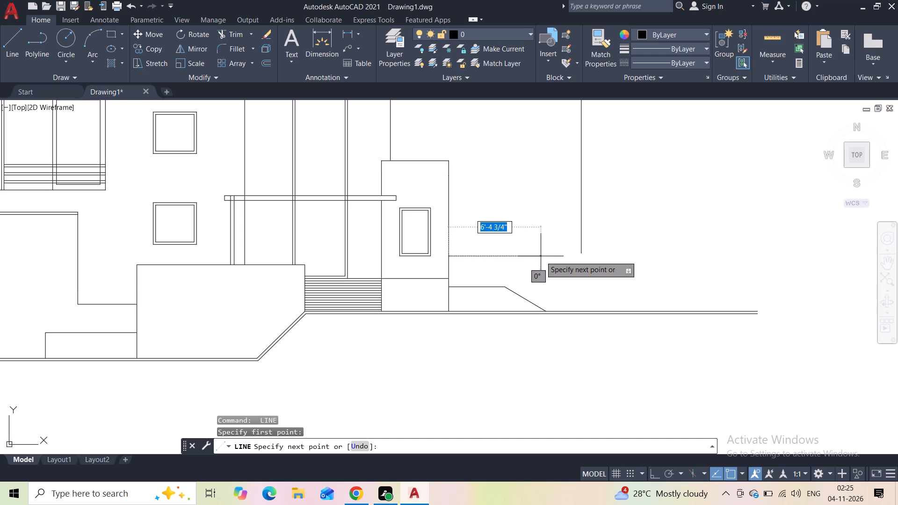
pyautogui.press('F8')
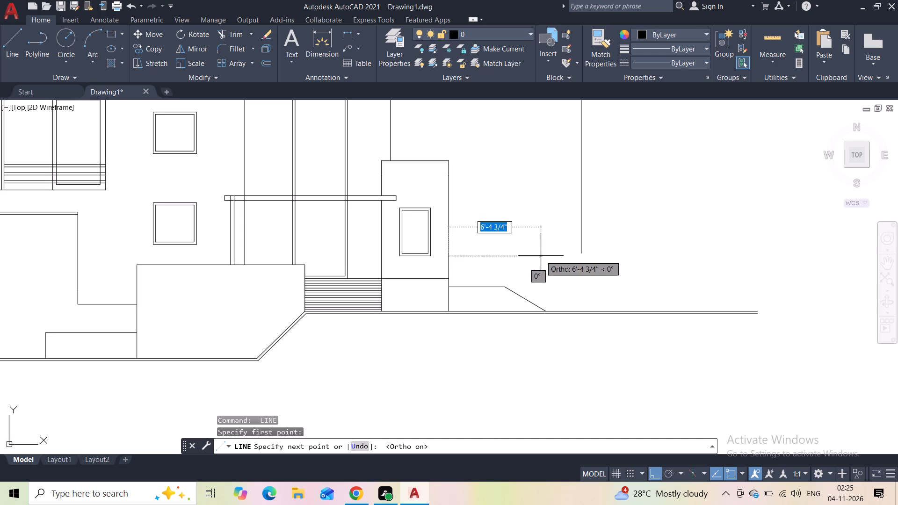
pyautogui.click(584, 259)
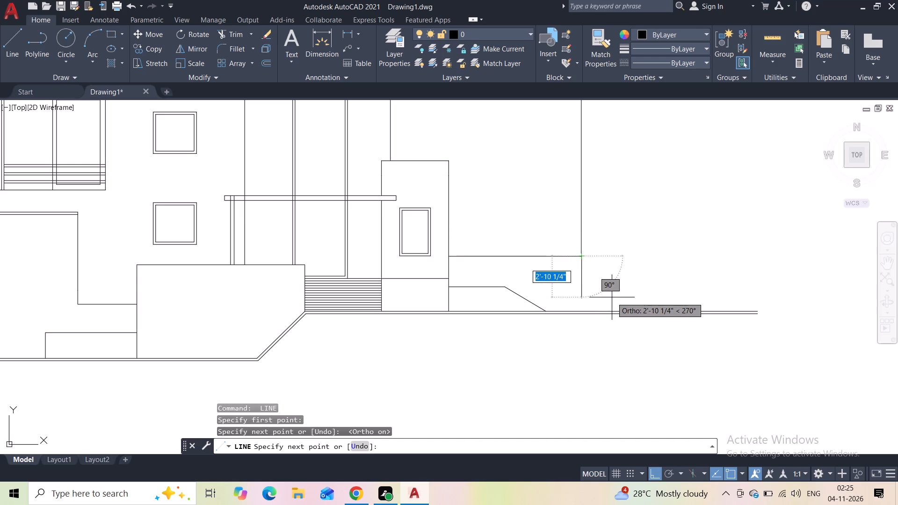
pyautogui.press('F8')
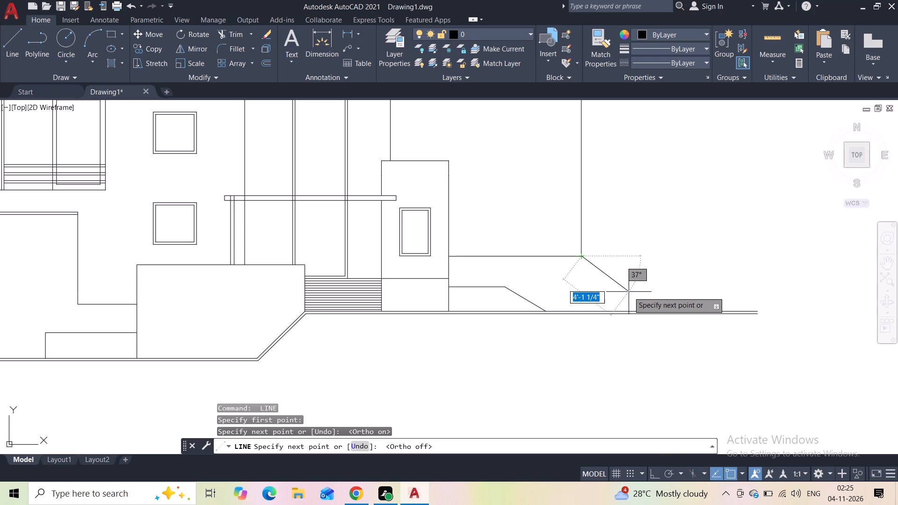
pyautogui.click(657, 309)
pyautogui.press('Escape')
# Extend the outer vertical wall line down to the higher horizontal line.
pyautogui.scroll(-1, 658, 256)
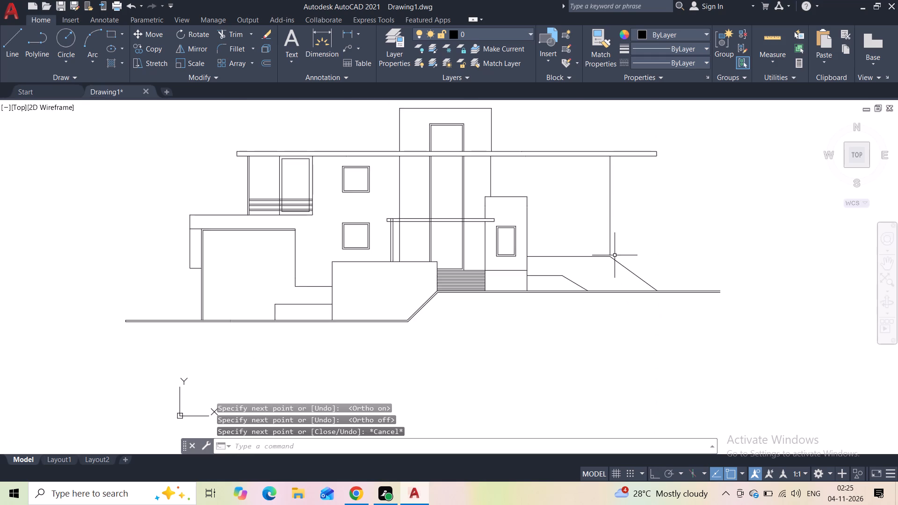
pyautogui.scroll(5, 615, 255)
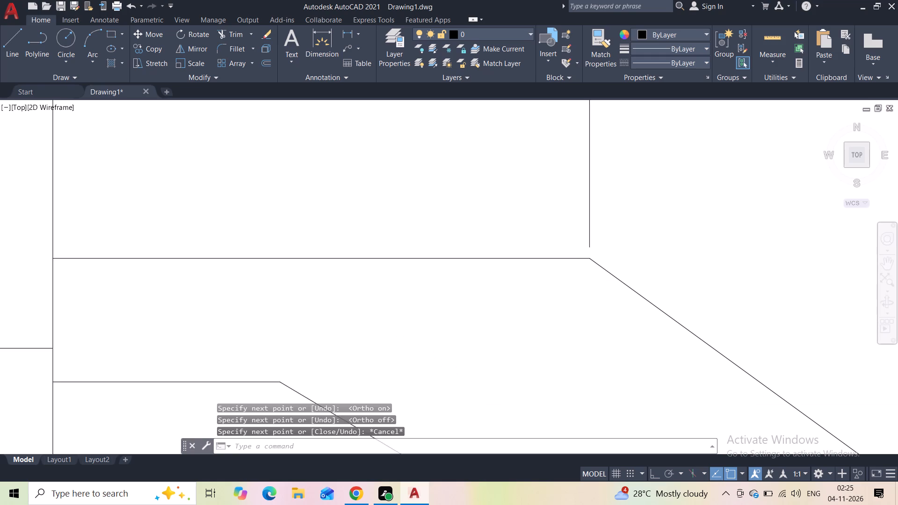
pyautogui.write('ex')
pyautogui.click(606, 281)
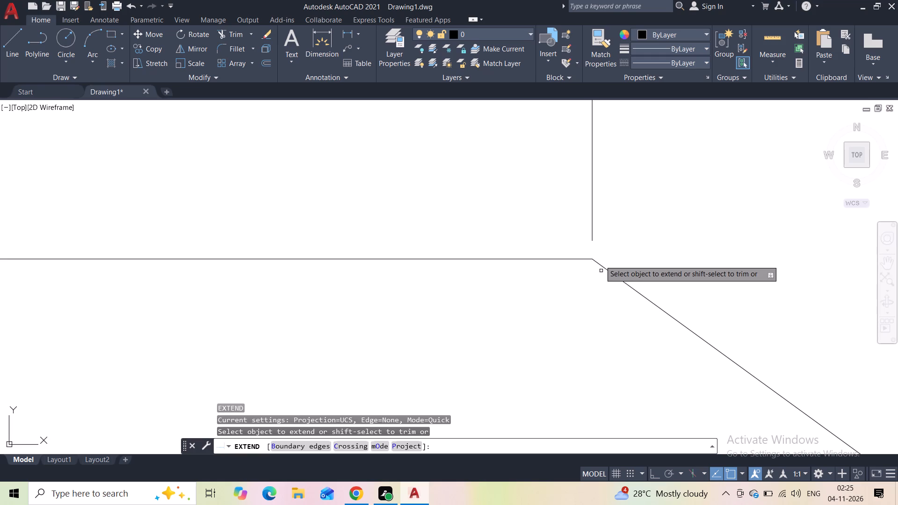
pyautogui.click(593, 237)
pyautogui.press('Escape')
# Move the outer vertical wall line horizontally toward the adjoining block, keeping its lower end on the higher horizontal line.
pyautogui.scroll(-3, 625, 229)
pyautogui.moveTo(626, 231); pyautogui.dragTo(613, 236, button='middle')
pyautogui.scroll(-3, 613, 236)
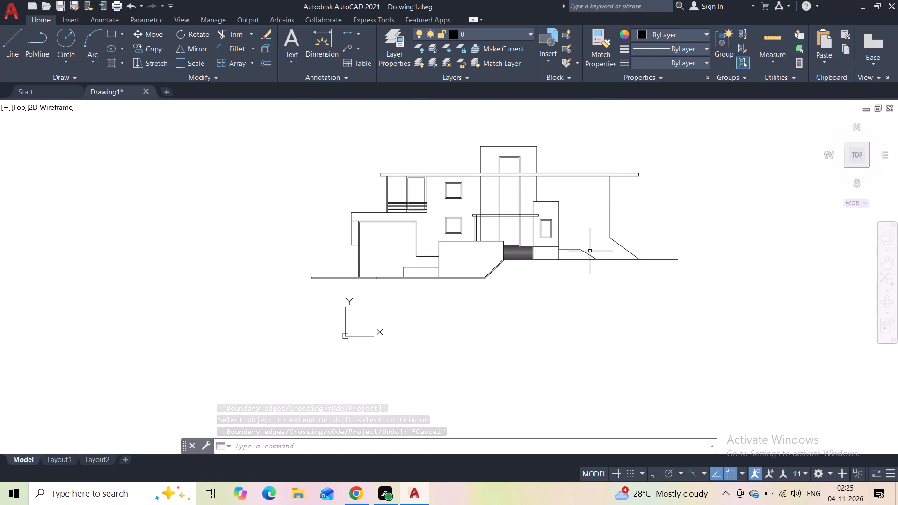
pyautogui.moveTo(589, 252); pyautogui.dragTo(522, 254, button='middle')
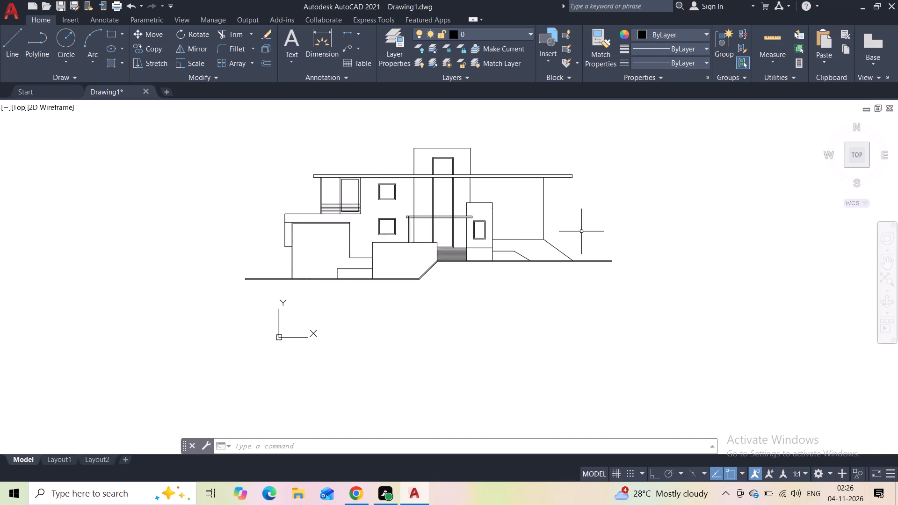
pyautogui.scroll(2, 500, 212)
pyautogui.click(625, 193)
pyautogui.click(599, 202)
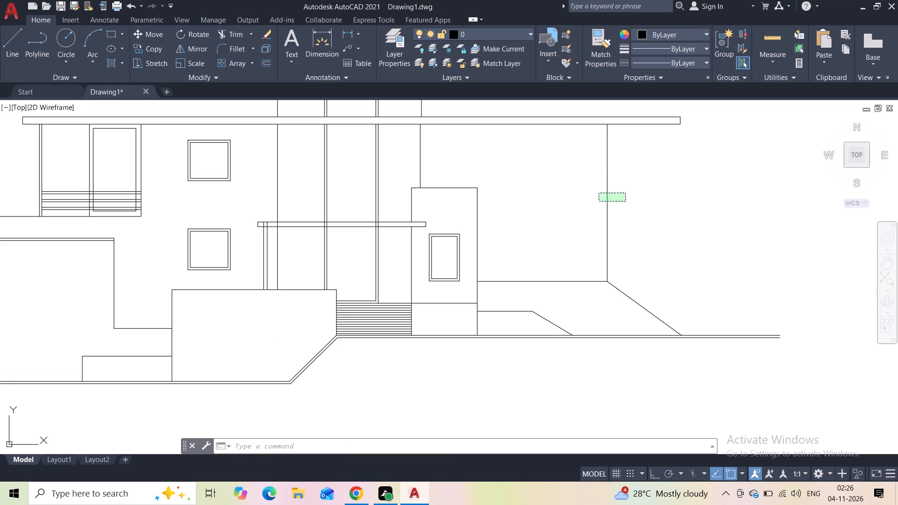
pyautogui.click(150, 34)
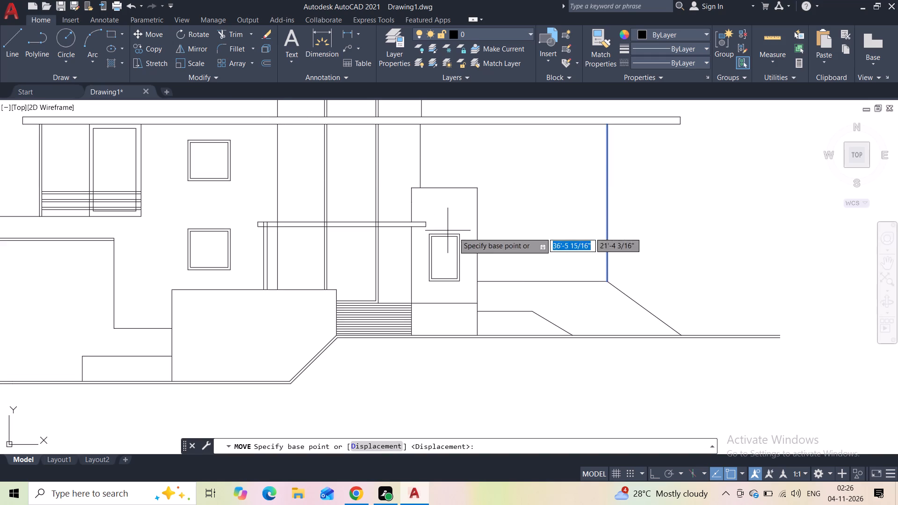
pyautogui.click(606, 283)
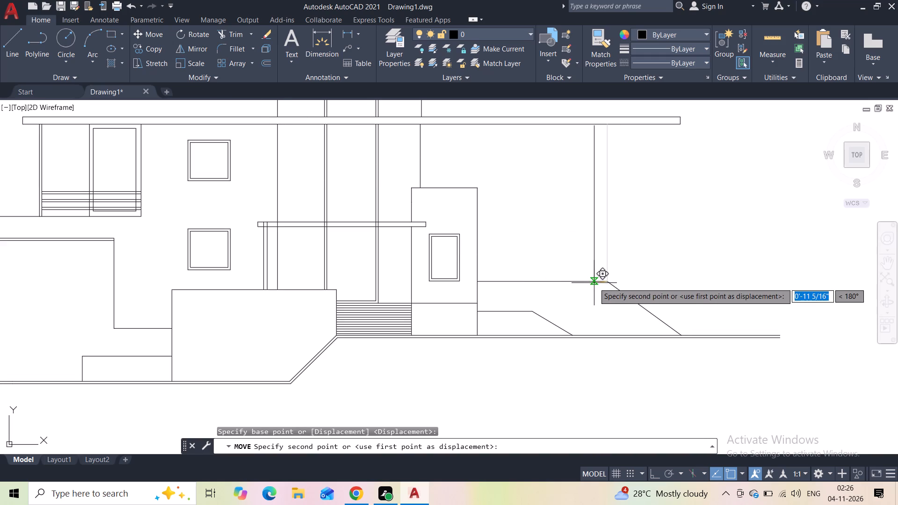
pyautogui.click(578, 281)
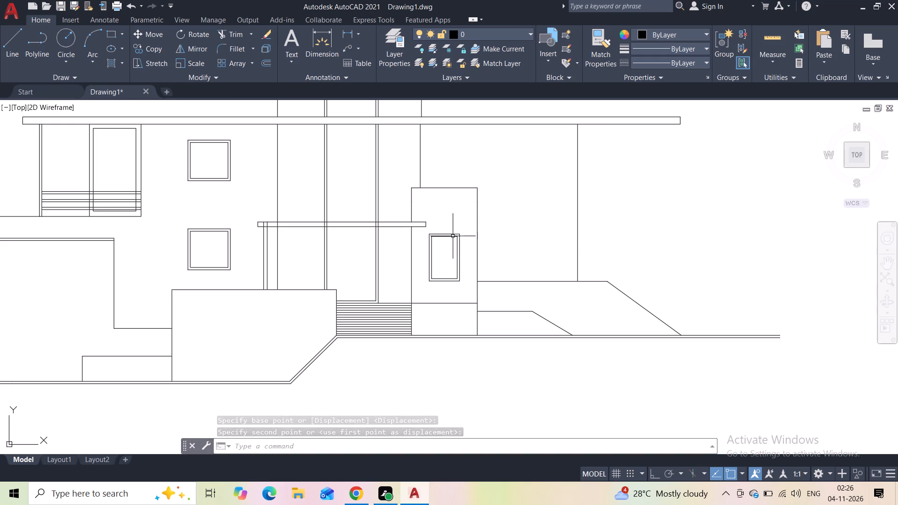
# Draw a near-horizontal line from the adjoining block's outer edge, just below its top, across to the outer vertical wall line.
pyautogui.click(1, 52)
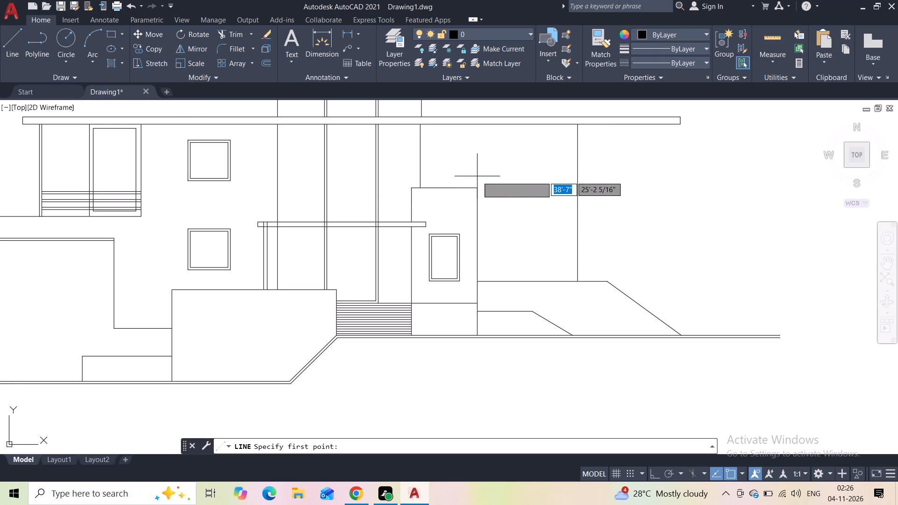
pyautogui.click(477, 207)
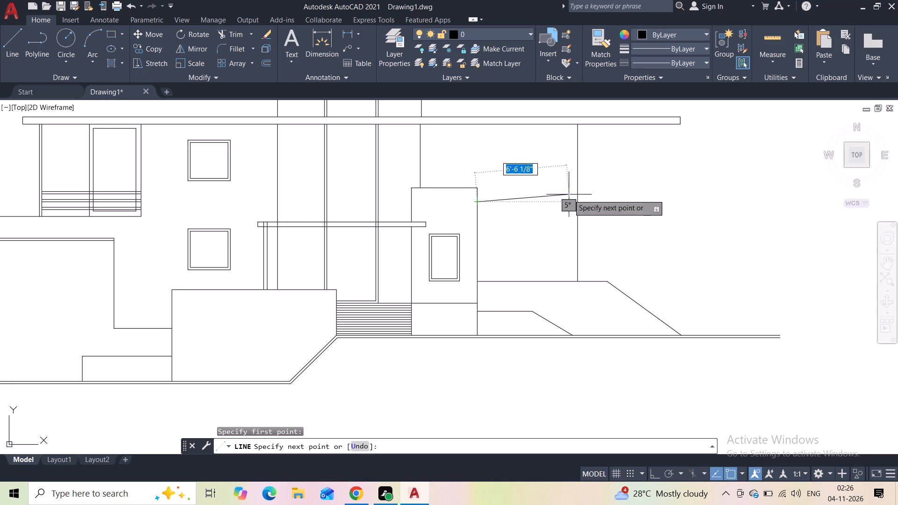
pyautogui.click(576, 206)
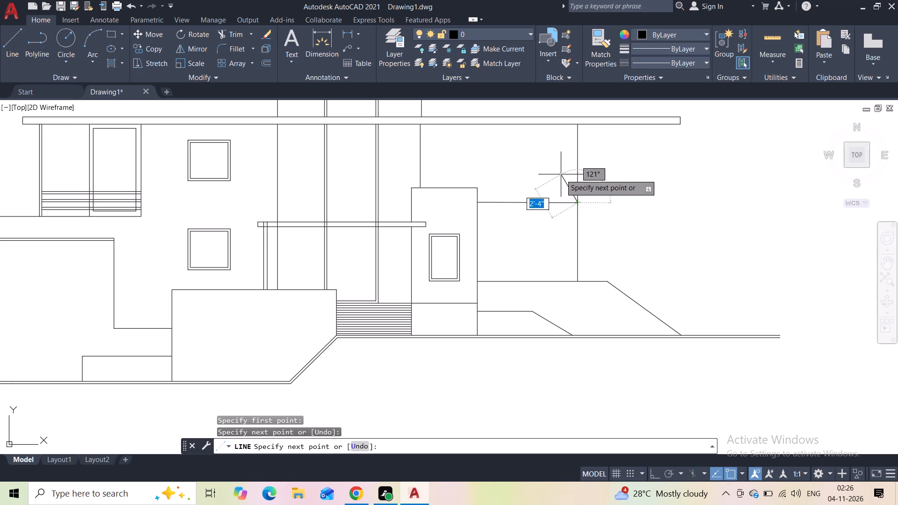
pyautogui.press('Escape')
# Draw a window rectangle about 1'-6" wide and 3'-8" tall standing on the adjoining block's top edge, below the roof slab.
pyautogui.scroll(-1, 558, 181)
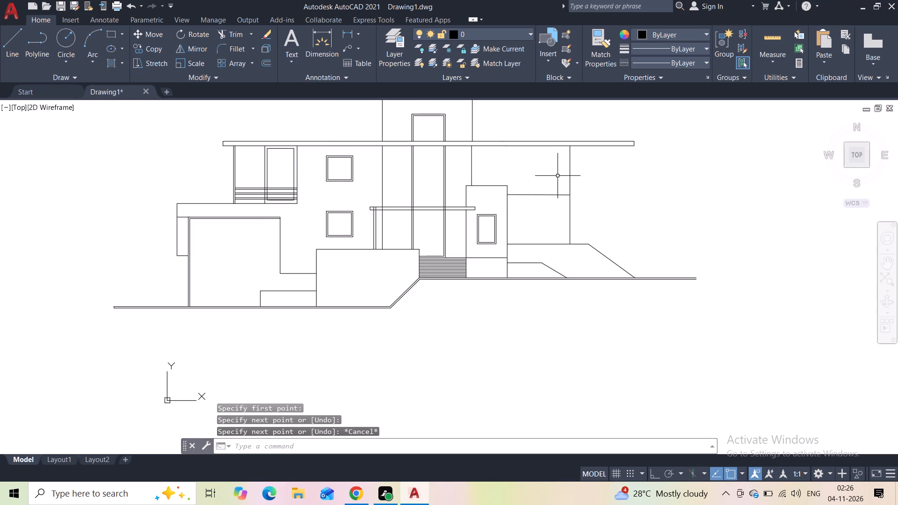
pyautogui.moveTo(479, 171); pyautogui.dragTo(483, 222, button='middle')
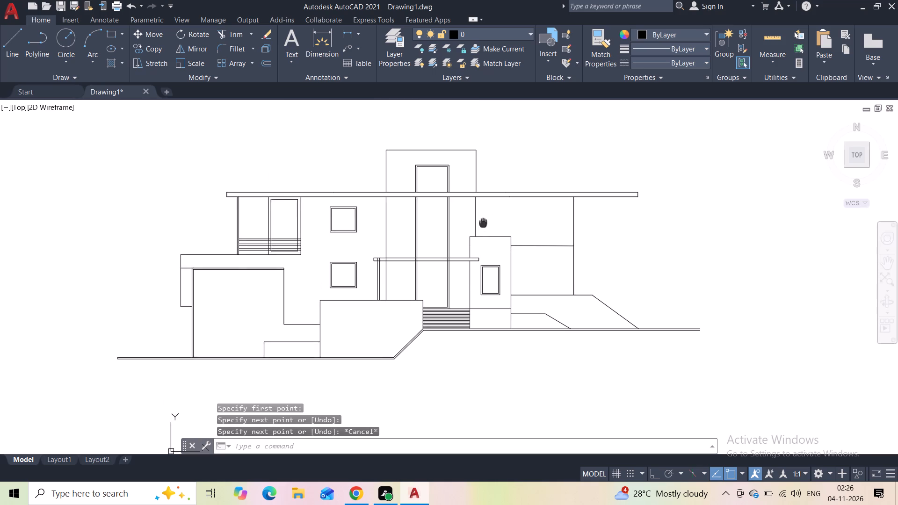
pyautogui.scroll(1, 483, 221)
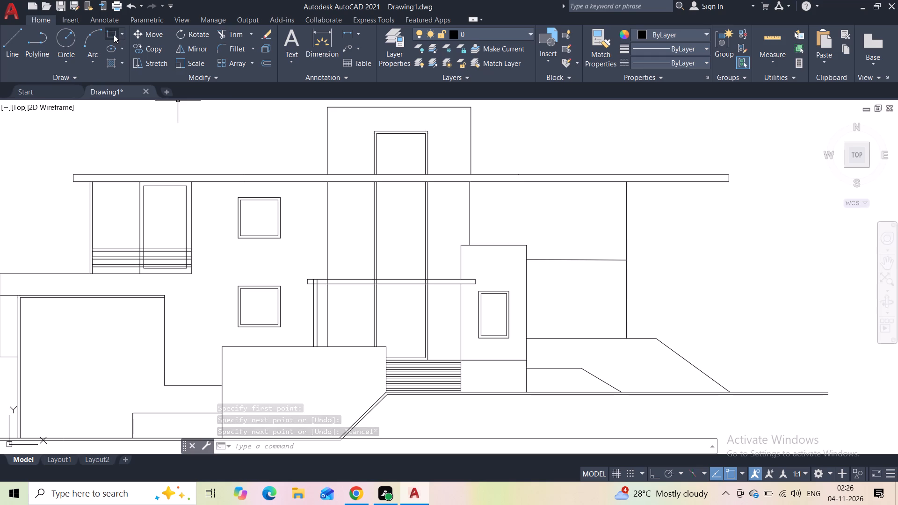
pyautogui.click(111, 33)
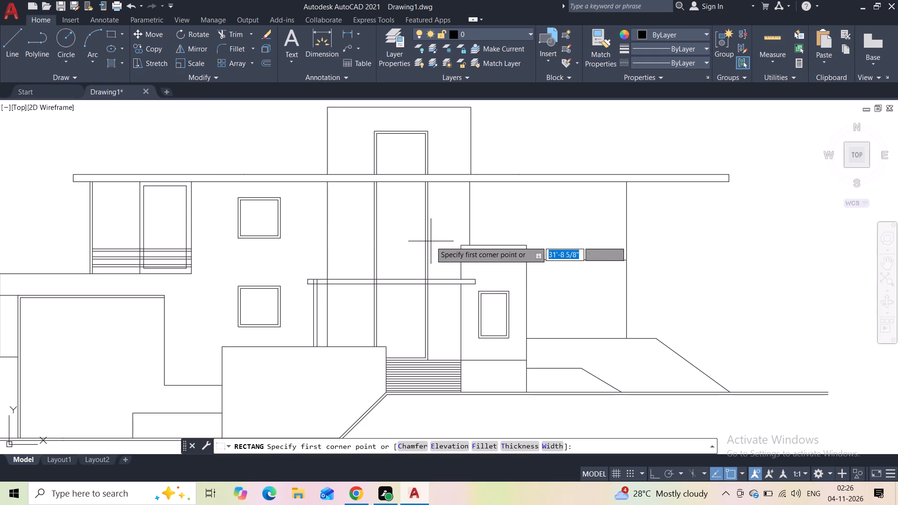
pyautogui.scroll(2, 486, 246)
pyautogui.click(475, 242)
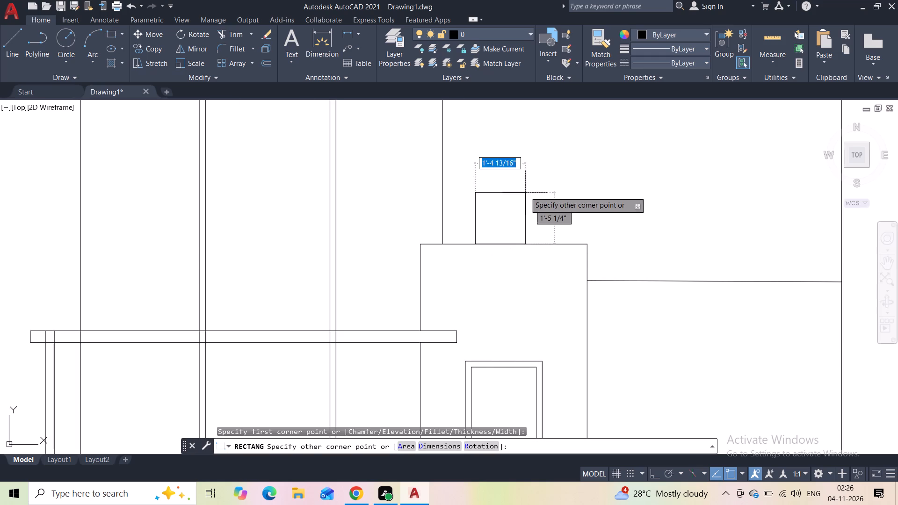
pyautogui.scroll(-1, 521, 176)
pyautogui.moveTo(521, 176); pyautogui.dragTo(515, 206, button='middle')
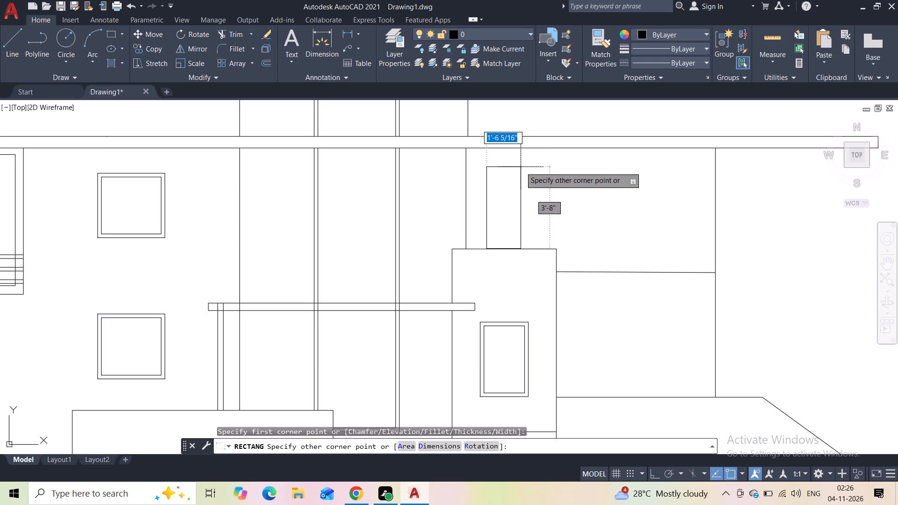
pyautogui.click(520, 167)
# Offset the narrow window rectangle above the adjoining block 2" inward to form its frame.
pyautogui.click(544, 167)
pyautogui.click(511, 182)
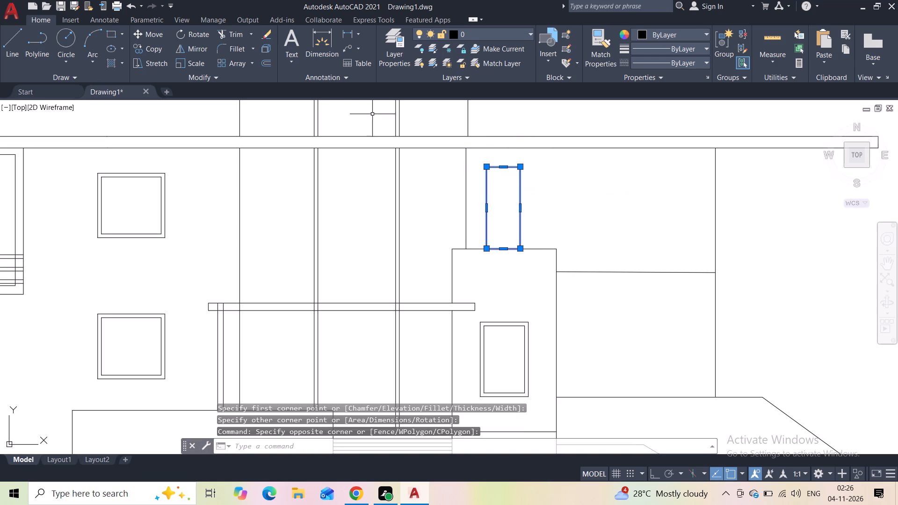
pyautogui.click(268, 60)
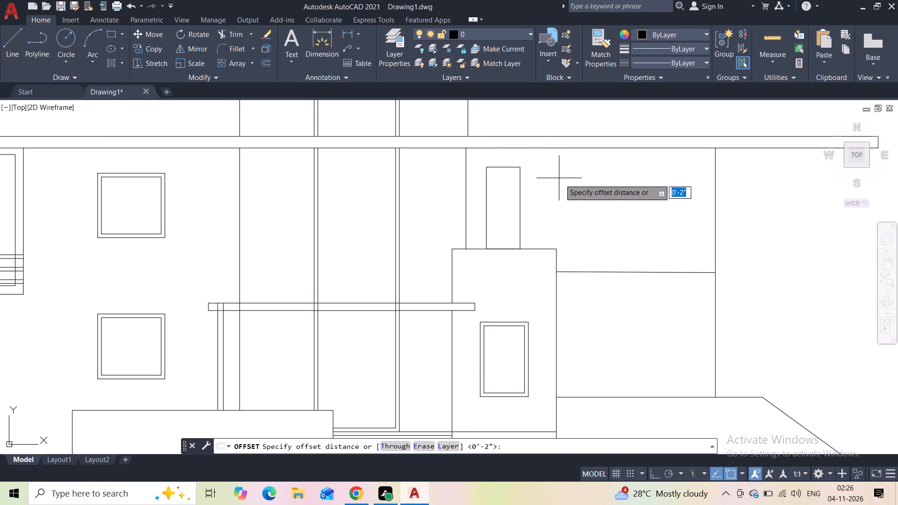
pyautogui.write('2"')
pyautogui.press('Return')
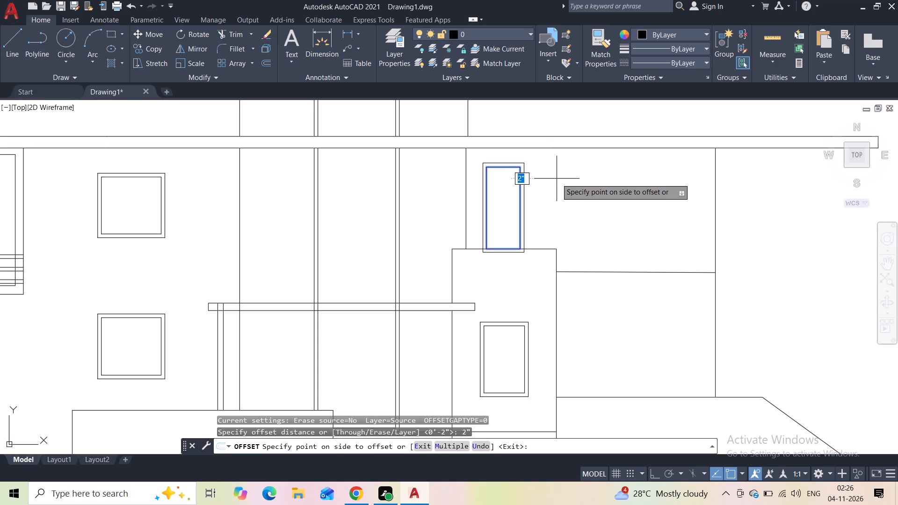
pyautogui.click(508, 181)
pyautogui.press('Escape')
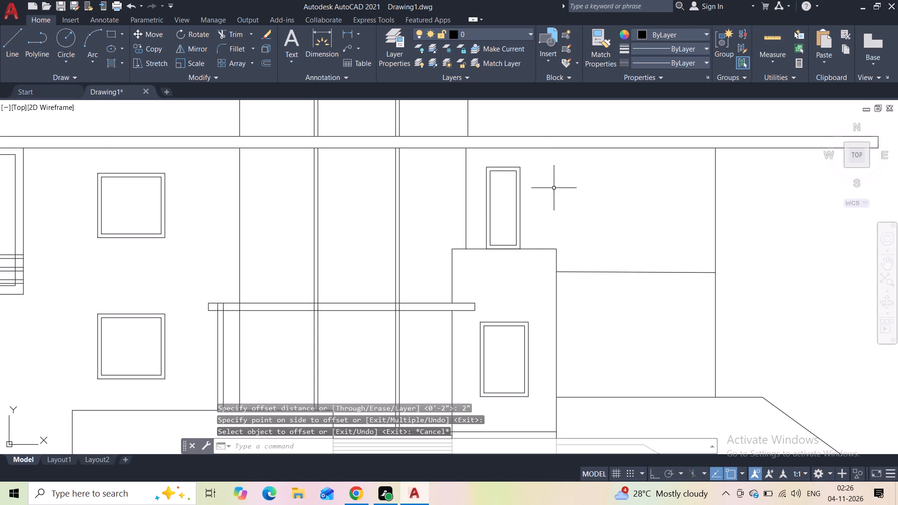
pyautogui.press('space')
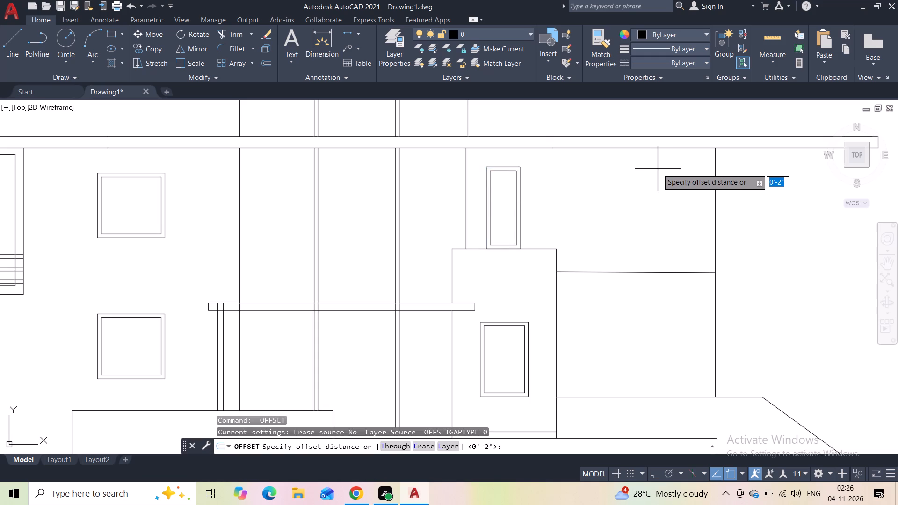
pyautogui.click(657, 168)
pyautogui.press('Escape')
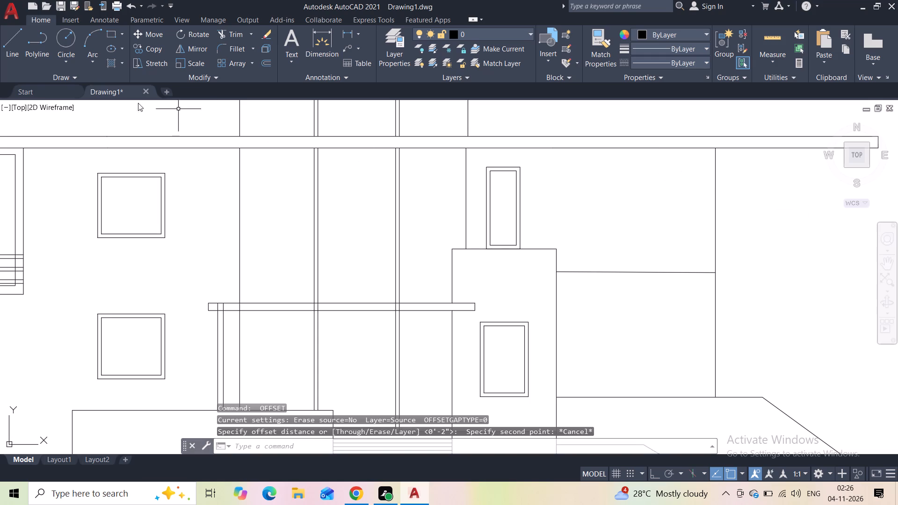
# Draw a small window rectangle about 1'-8" tall below the roof slab, beside the outer vertical wall line.
pyautogui.click(107, 32)
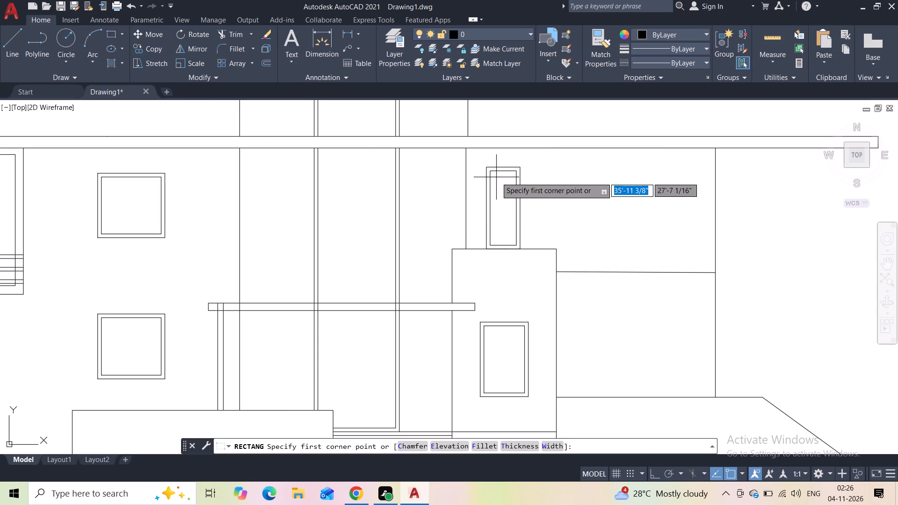
pyautogui.click(658, 169)
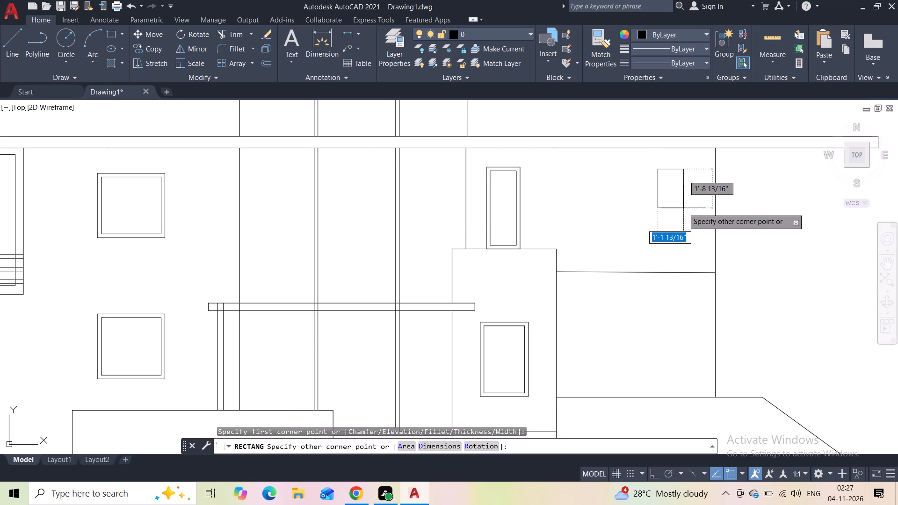
pyautogui.click(689, 206)
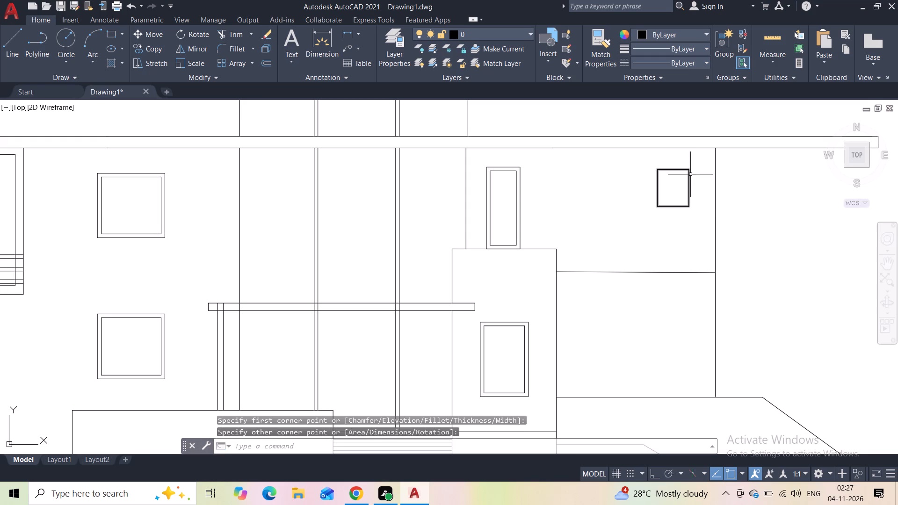
# Offset the small window rectangle near the outer wall line 2" inward to form its frame.
pyautogui.click(690, 166)
pyautogui.click(677, 185)
pyautogui.click(271, 65)
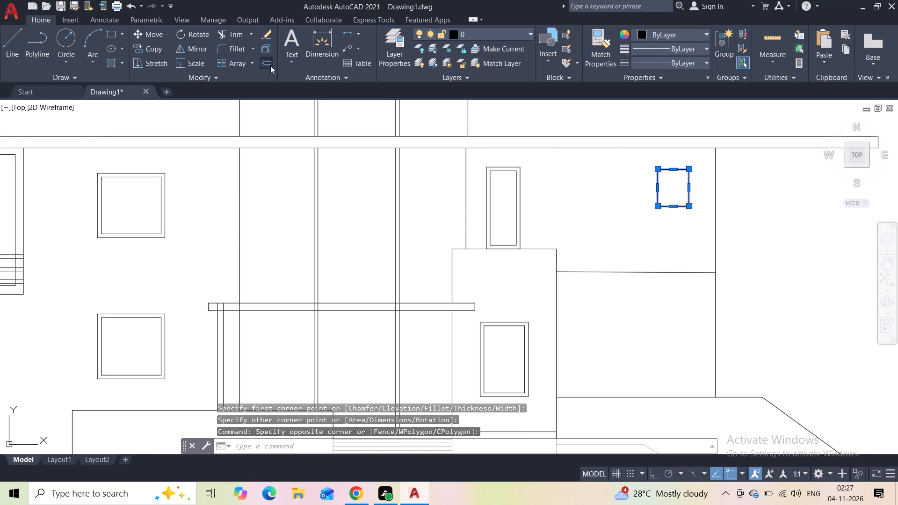
pyautogui.write('2"')
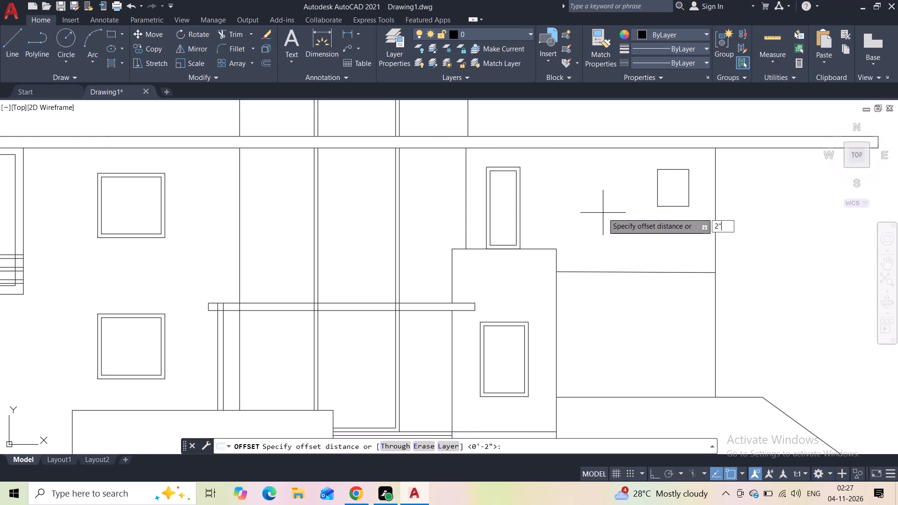
pyautogui.press('Return')
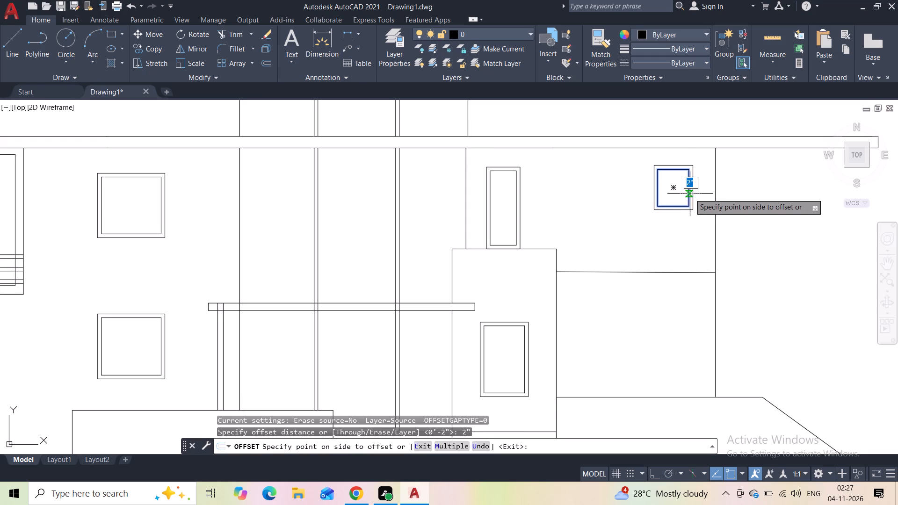
pyautogui.click(681, 191)
pyautogui.press('Escape')
# Trim the post lines, tower edge and tall opening's double frame lines where they cross the entry canopy slab.
pyautogui.scroll(-2, 681, 212)
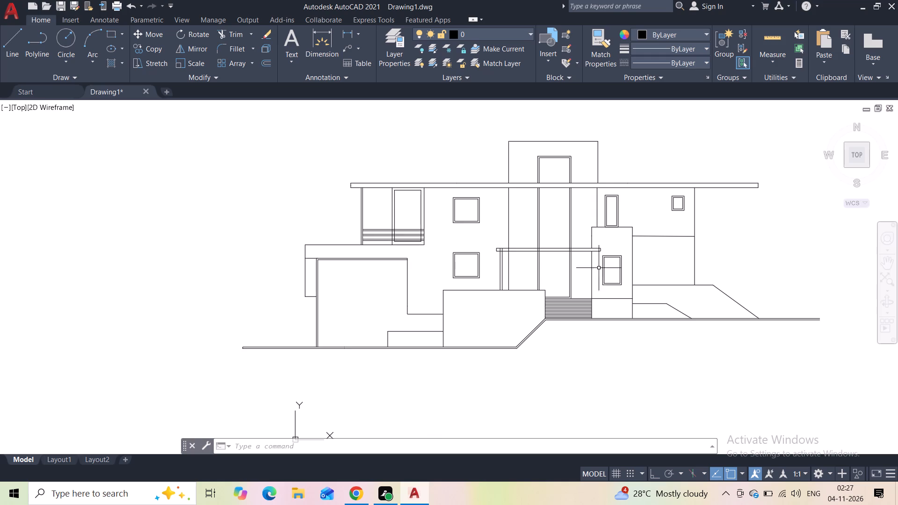
pyautogui.scroll(3, 497, 252)
pyautogui.click(230, 32)
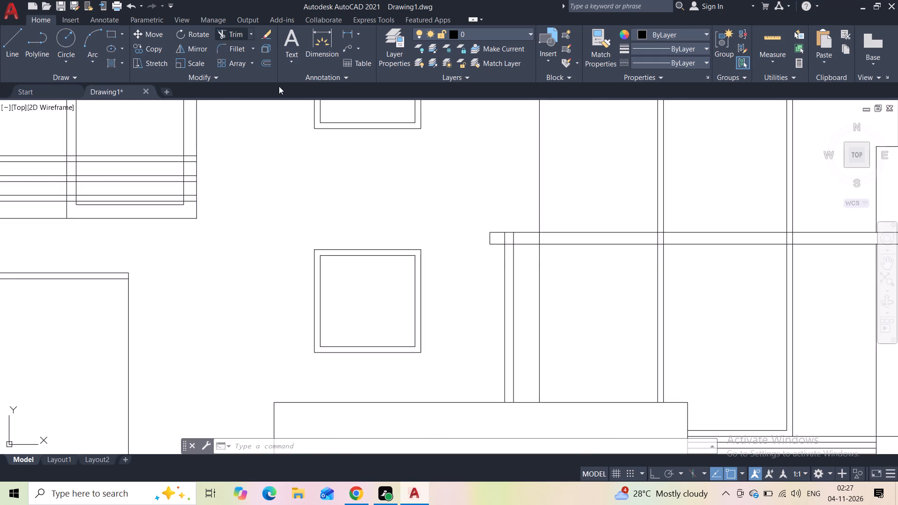
pyautogui.scroll(2, 522, 234)
pyautogui.moveTo(516, 238); pyautogui.dragTo(464, 236)
pyautogui.scroll(-2, 536, 252)
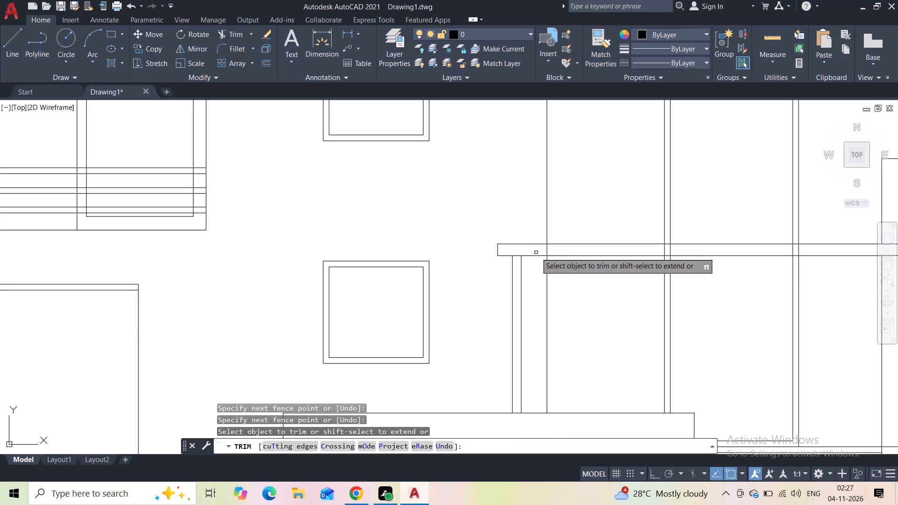
pyautogui.scroll(1, 554, 248)
pyautogui.moveTo(554, 248); pyautogui.dragTo(528, 249)
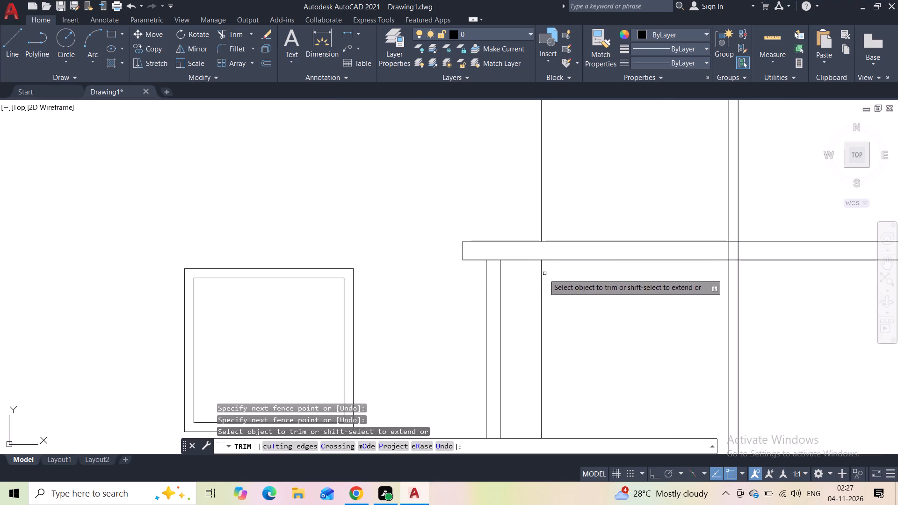
pyautogui.moveTo(543, 274); pyautogui.dragTo(304, 247, button='middle')
pyautogui.scroll(1, 522, 224)
pyautogui.moveTo(506, 223); pyautogui.dragTo(411, 223)
pyautogui.scroll(-2, 612, 240)
pyautogui.moveTo(664, 259); pyautogui.dragTo(463, 275, button='middle')
pyautogui.scroll(2, 521, 254)
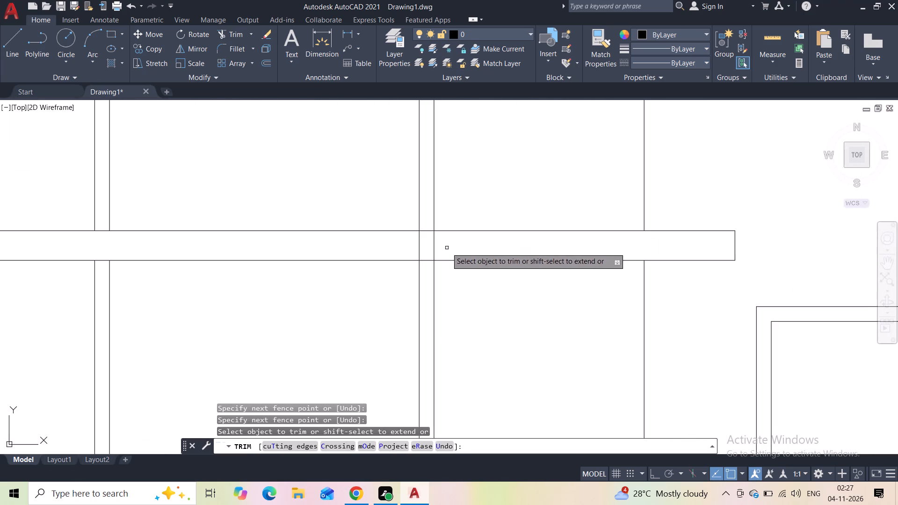
pyautogui.moveTo(447, 248); pyautogui.dragTo(371, 248)
# Draw a short line closing the outer end of the double ground line on the higher ground.
pyautogui.scroll(-3, 512, 267)
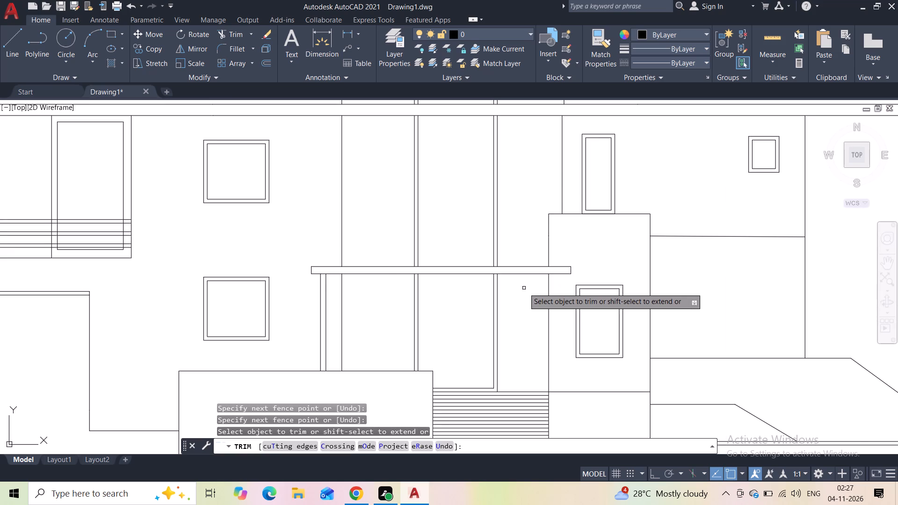
pyautogui.scroll(-1, 524, 288)
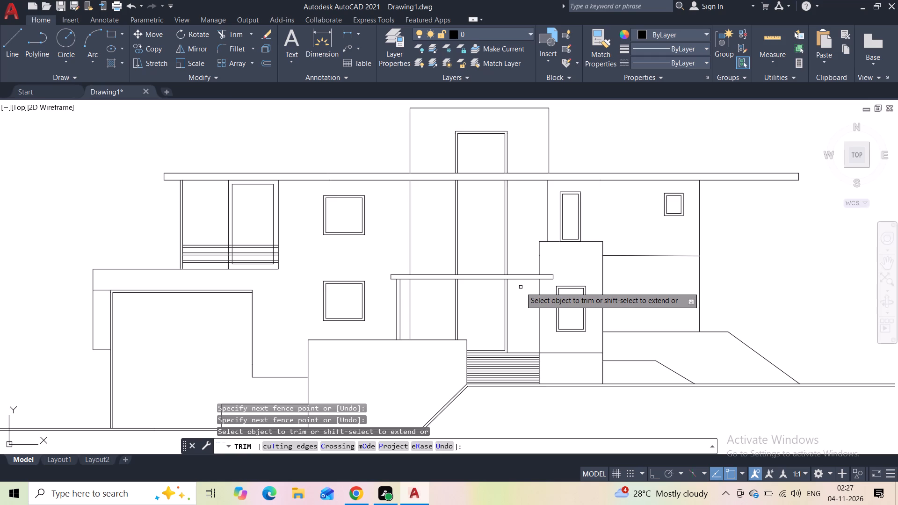
pyautogui.scroll(-2, 564, 221)
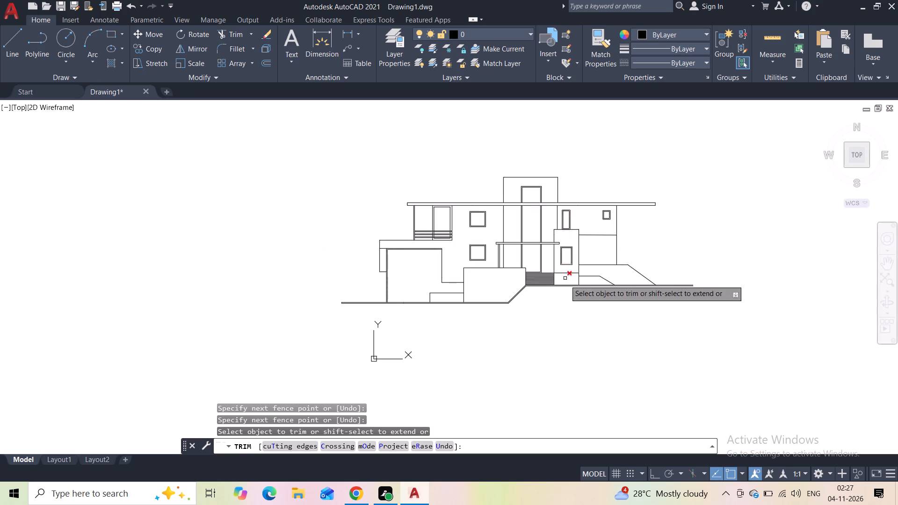
pyautogui.click(10, 56)
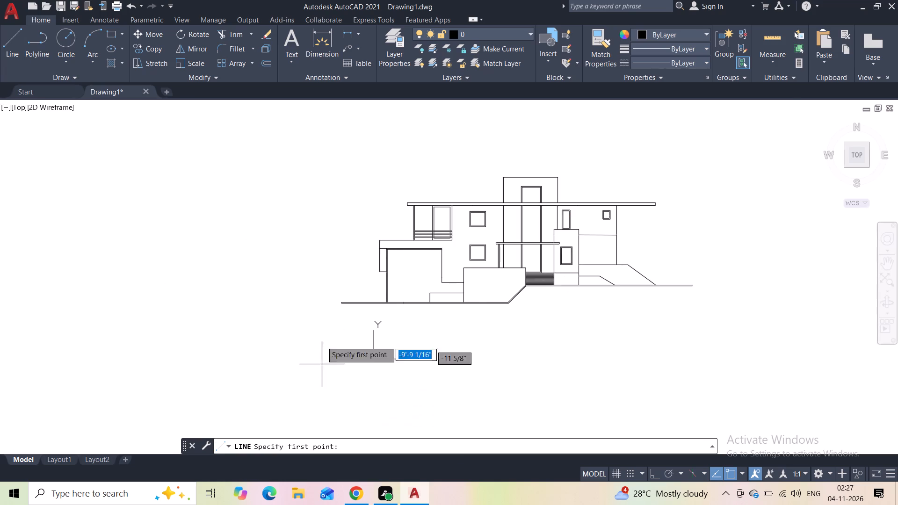
pyautogui.scroll(2, 343, 320)
pyautogui.moveTo(414, 314); pyautogui.dragTo(30, 283, button='middle')
pyautogui.moveTo(566, 261); pyautogui.dragTo(126, 329, button='middle')
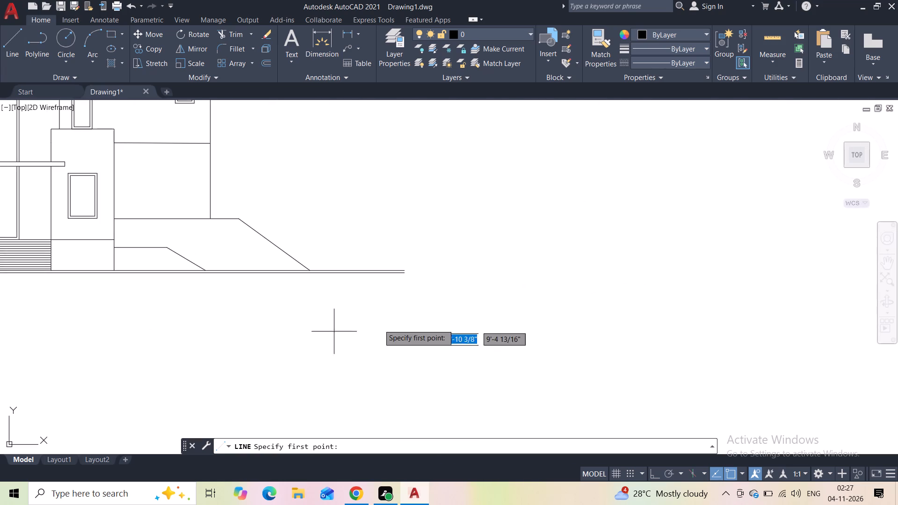
pyautogui.scroll(2, 425, 282)
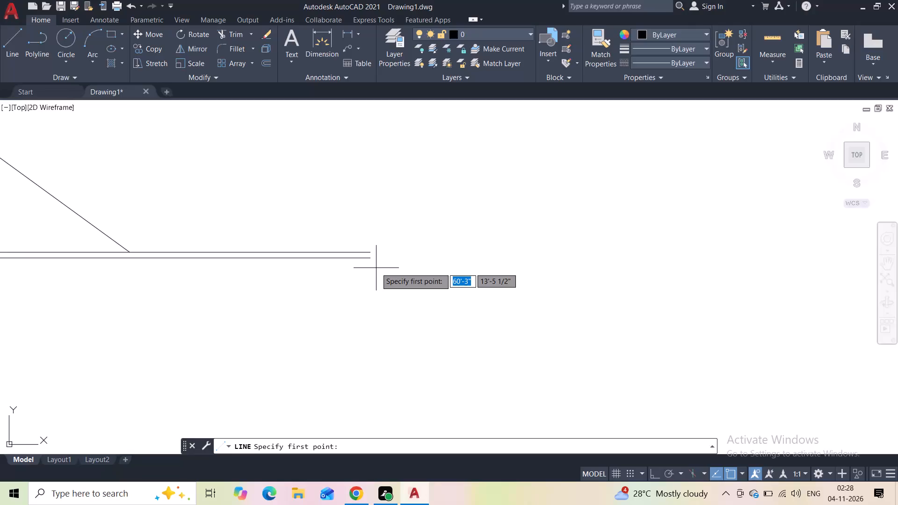
pyautogui.scroll(1, 374, 267)
pyautogui.click(365, 255)
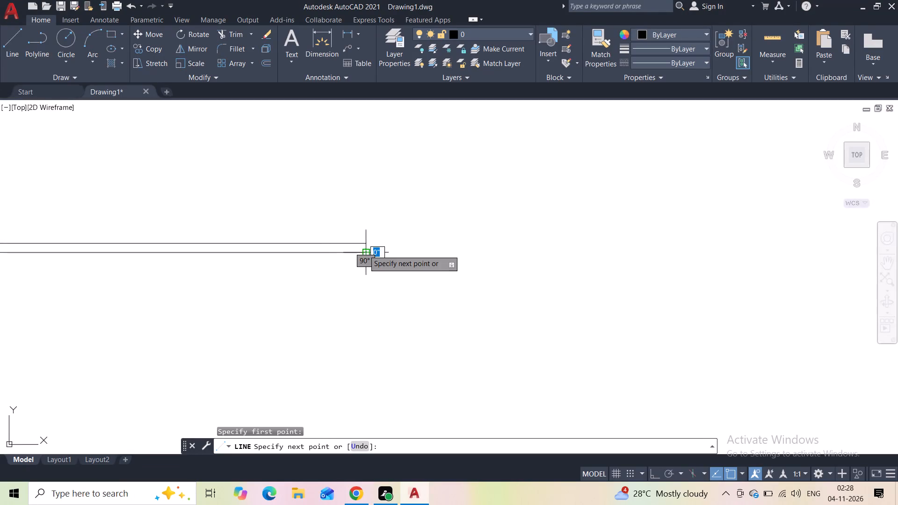
pyautogui.click(363, 244)
pyautogui.press('Escape')
# Insert two Trees - Imperial blocks, one at the higher ground line's outer end and one in the empty space beyond.
pyautogui.scroll(-6, 376, 232)
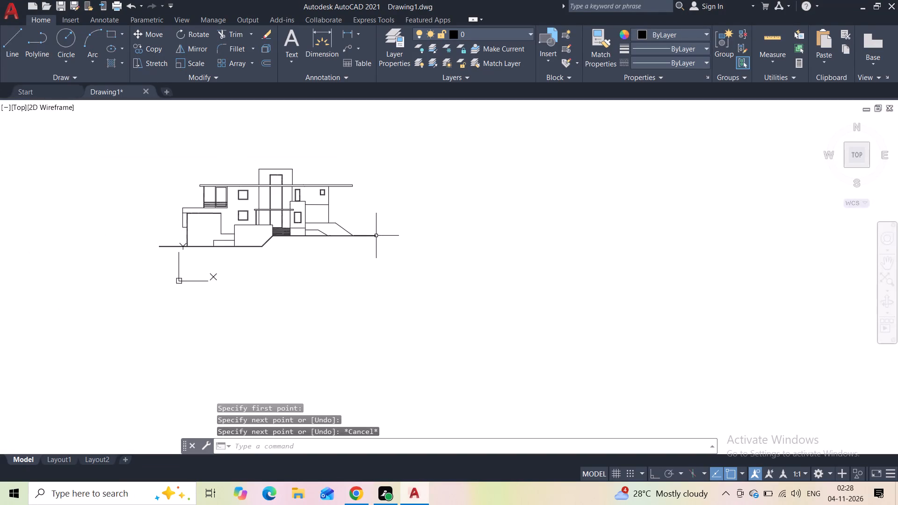
pyautogui.moveTo(317, 271); pyautogui.dragTo(379, 324, button='middle')
pyautogui.scroll(1, 332, 262)
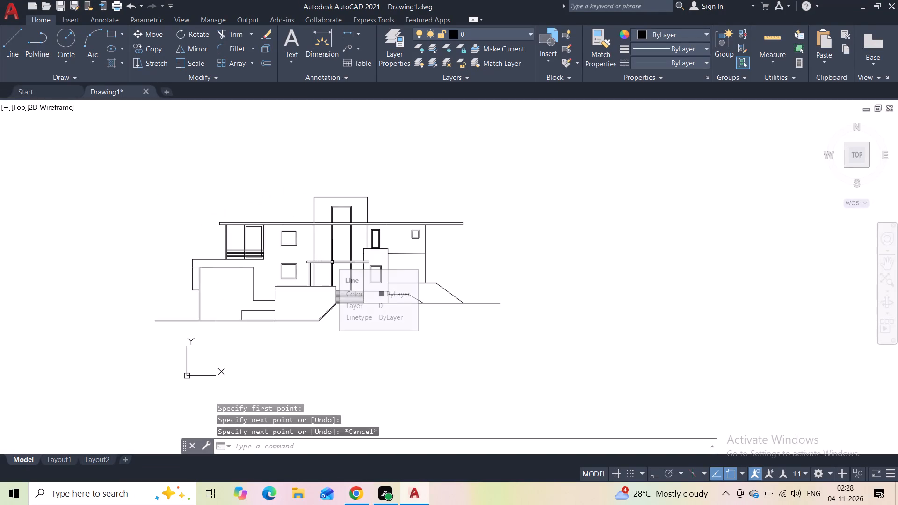
pyautogui.hotkey('ctrl', '3')
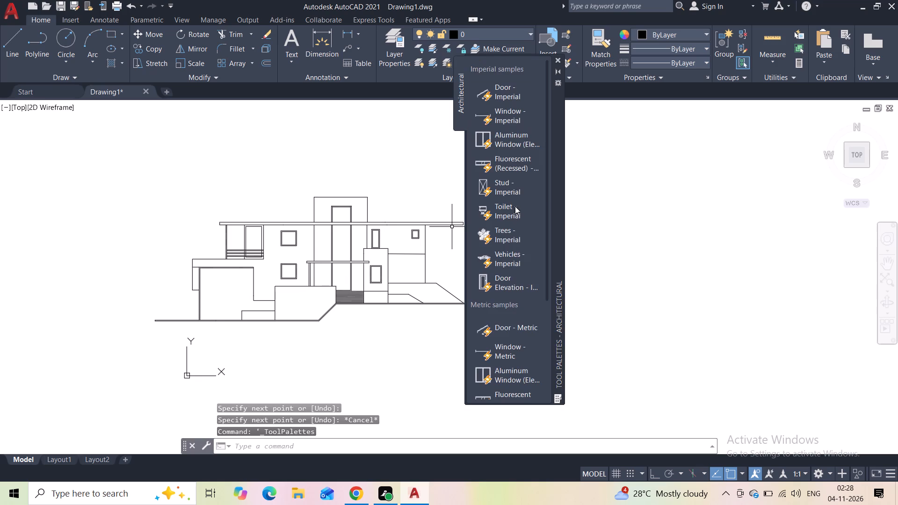
pyautogui.moveTo(501, 235); pyautogui.dragTo(658, 234)
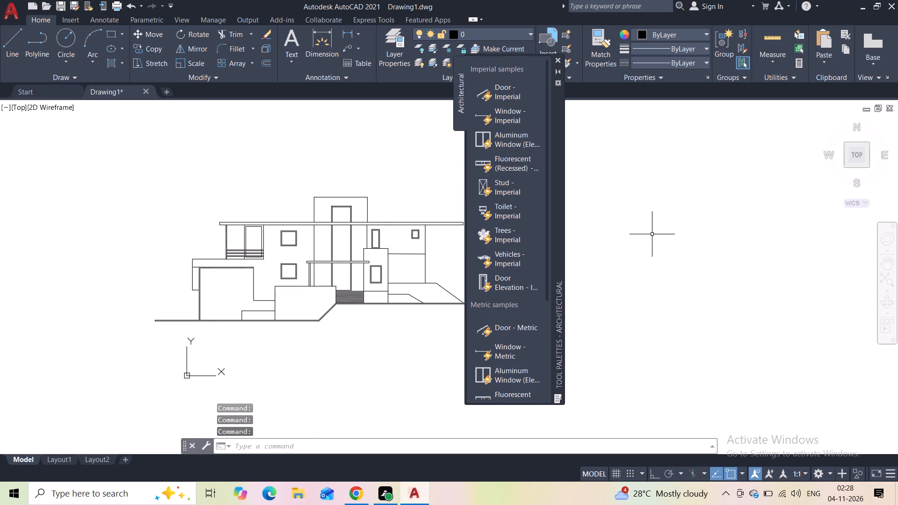
pyautogui.scroll(-3, 625, 232)
pyautogui.scroll(1, 529, 239)
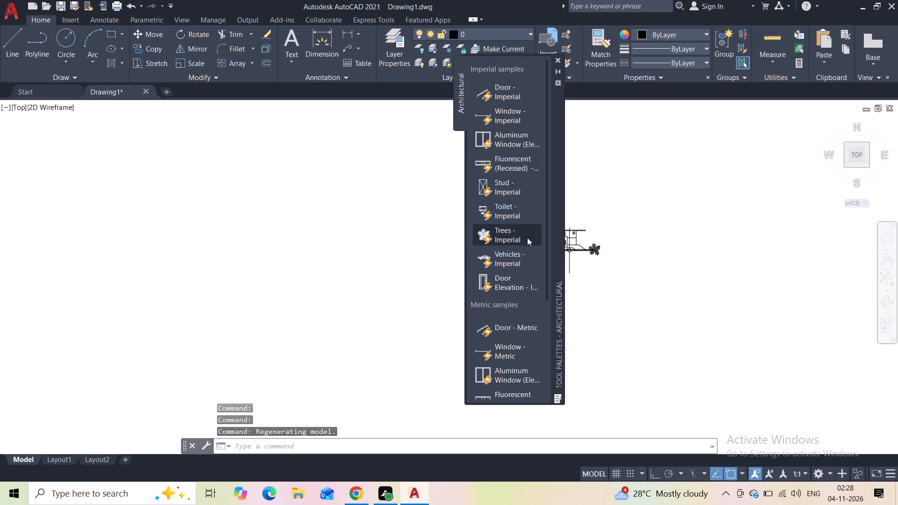
pyautogui.moveTo(507, 233); pyautogui.dragTo(666, 221)
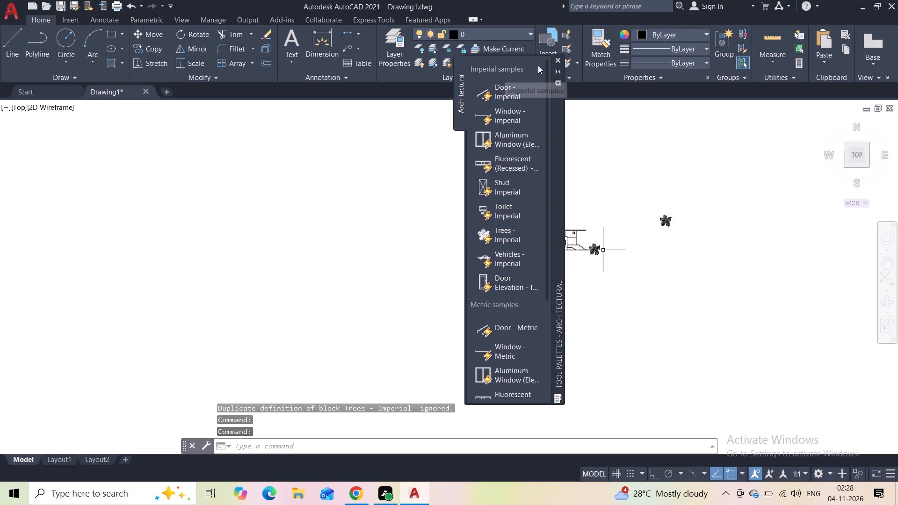
pyautogui.click(558, 60)
# Move the tree block in the empty space slightly down and toward the building.
pyautogui.scroll(2, 679, 226)
pyautogui.click(638, 210)
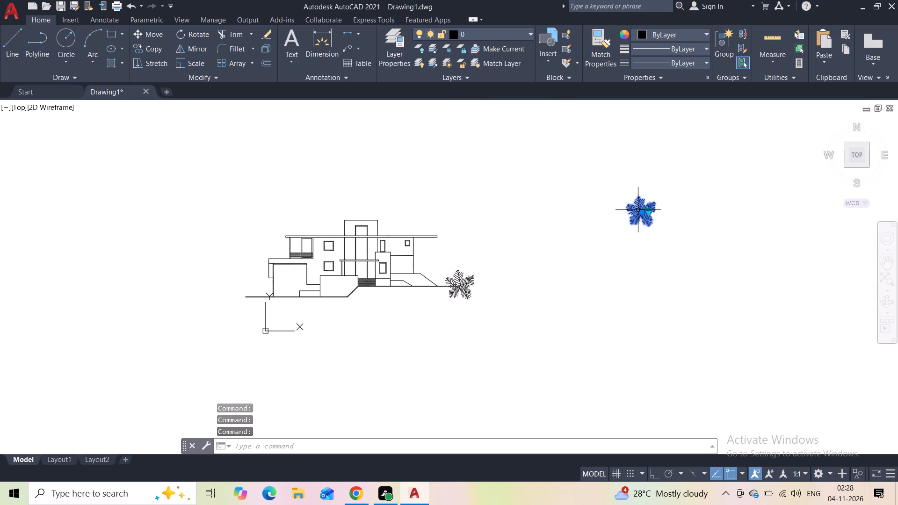
pyautogui.click(643, 212)
pyautogui.click(623, 236)
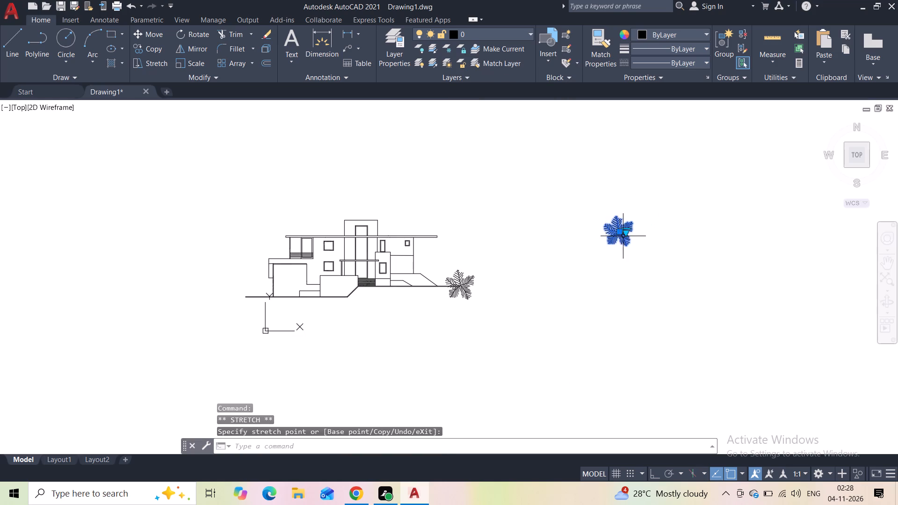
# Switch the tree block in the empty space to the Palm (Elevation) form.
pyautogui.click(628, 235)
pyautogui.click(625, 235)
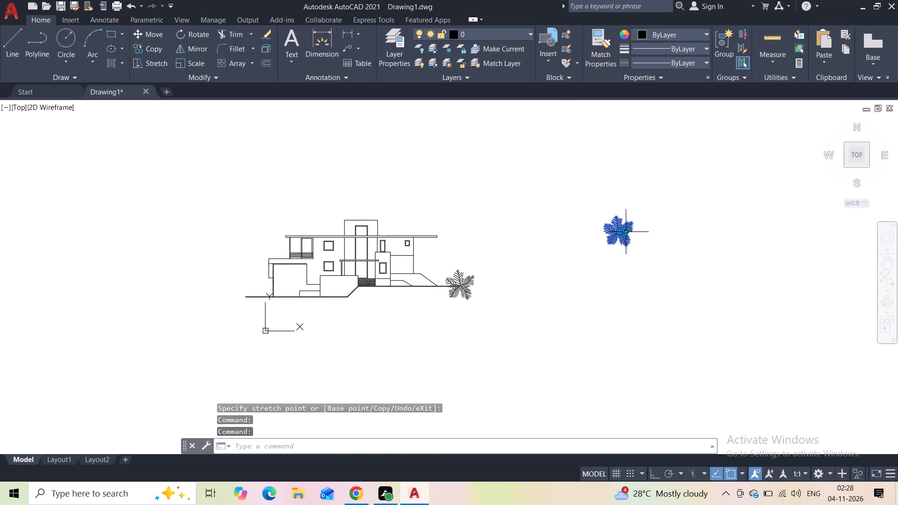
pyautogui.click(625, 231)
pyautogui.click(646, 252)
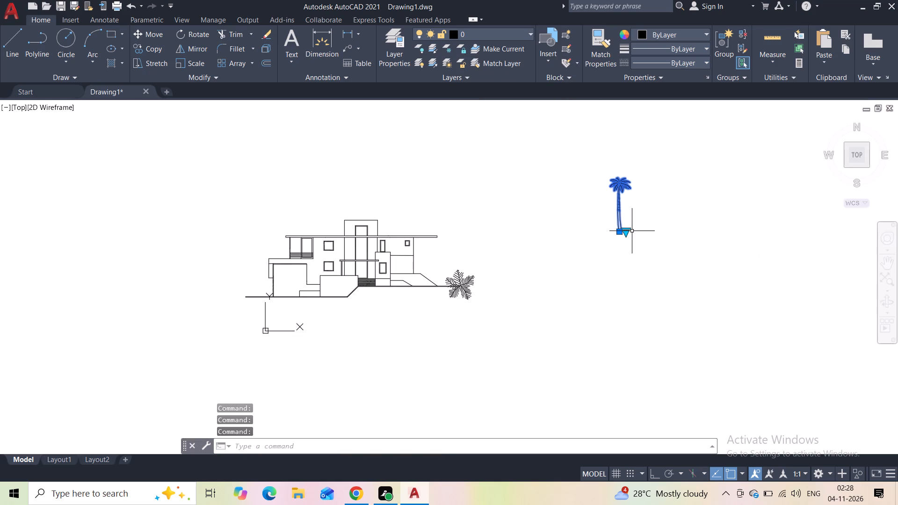
# Switch the tree block in the empty space to the Shrub (Elevation) form.
pyautogui.click(625, 234)
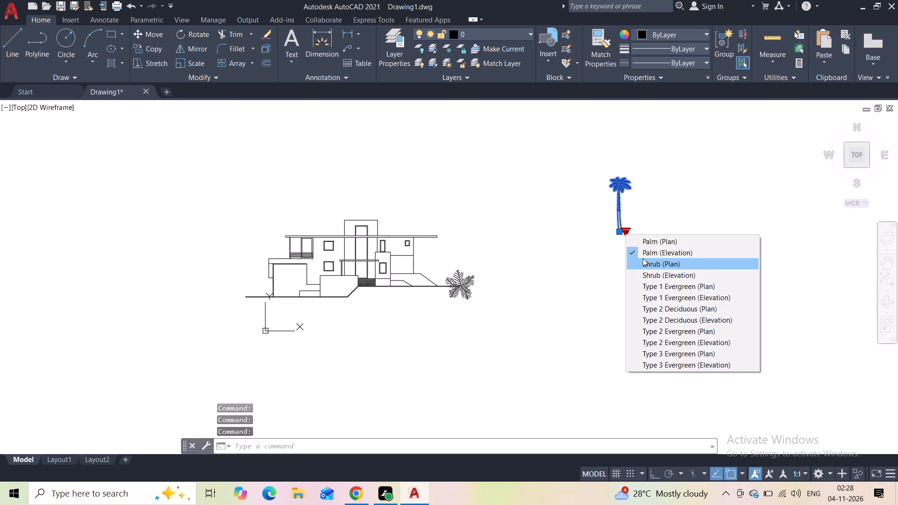
pyautogui.click(647, 275)
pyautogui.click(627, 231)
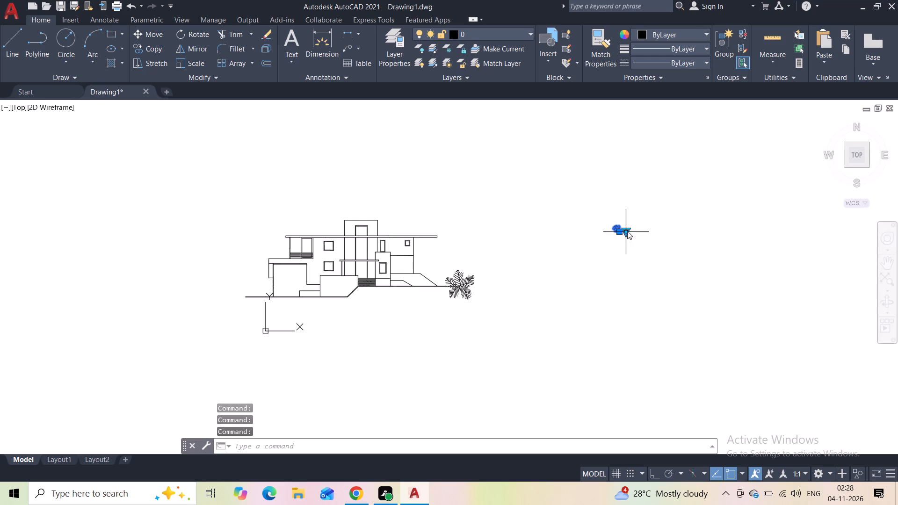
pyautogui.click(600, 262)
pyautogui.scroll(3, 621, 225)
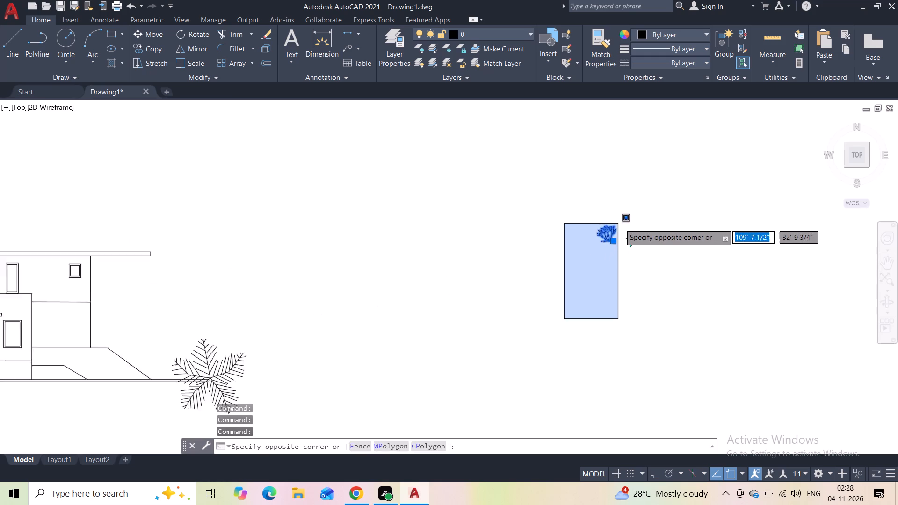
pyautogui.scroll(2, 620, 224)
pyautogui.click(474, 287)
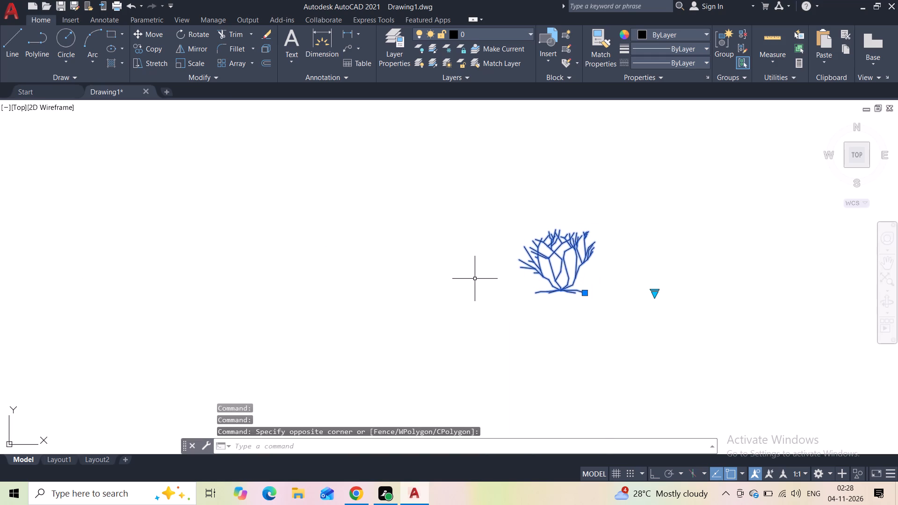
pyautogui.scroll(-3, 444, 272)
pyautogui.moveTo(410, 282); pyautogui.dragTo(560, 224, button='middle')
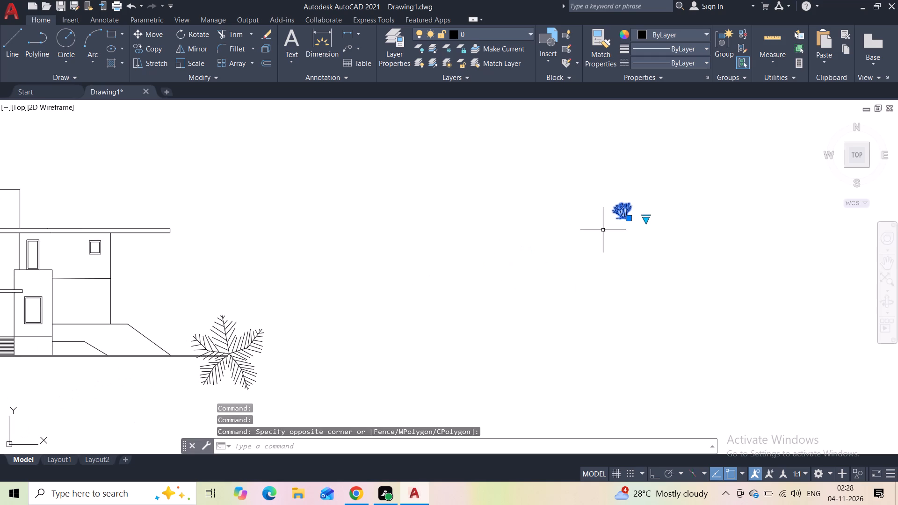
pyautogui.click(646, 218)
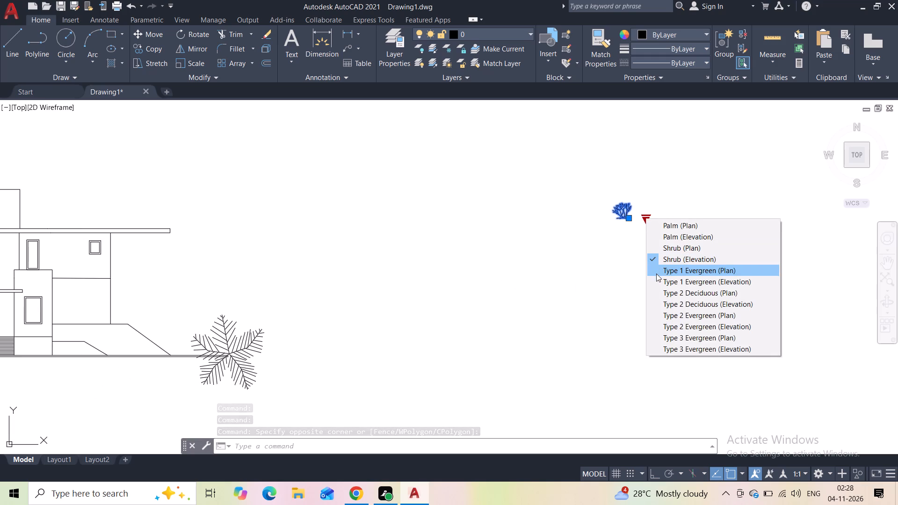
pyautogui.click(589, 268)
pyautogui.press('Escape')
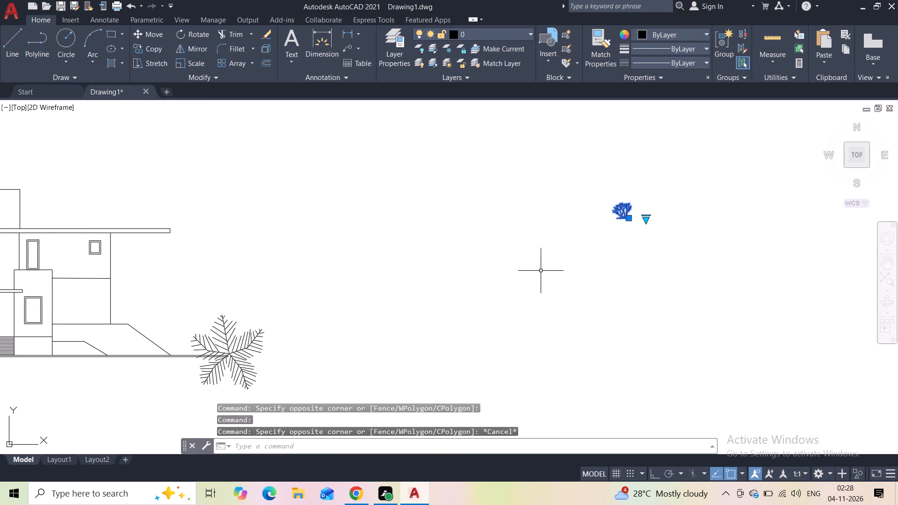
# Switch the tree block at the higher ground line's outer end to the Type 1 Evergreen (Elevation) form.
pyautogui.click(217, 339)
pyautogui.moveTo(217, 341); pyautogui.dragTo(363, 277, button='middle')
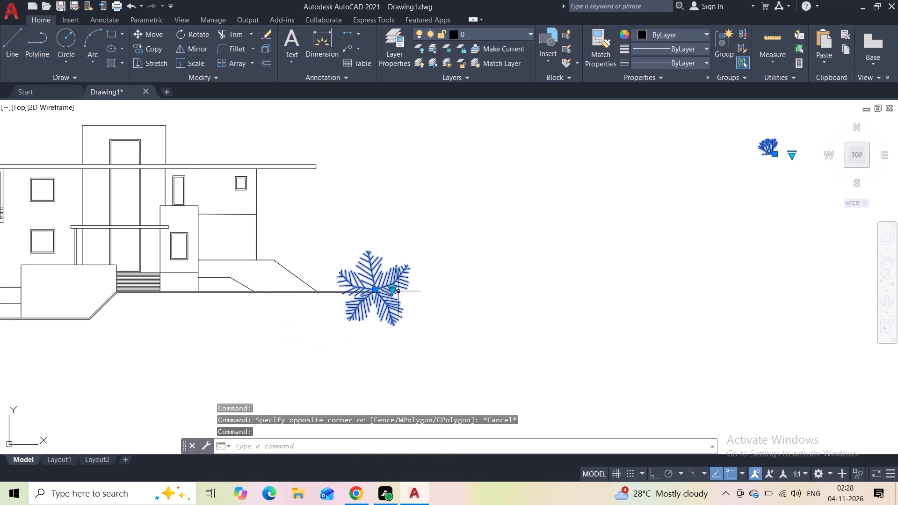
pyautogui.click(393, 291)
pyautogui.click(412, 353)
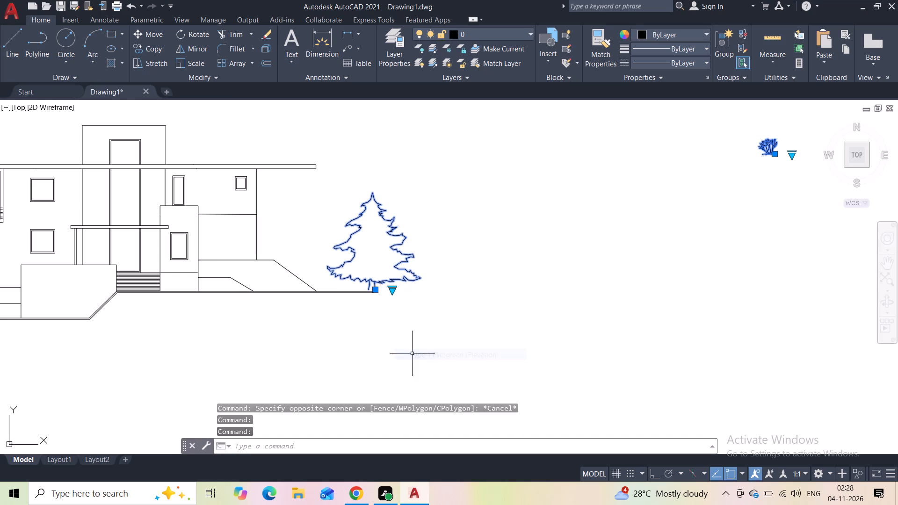
# Switch the tree block at the higher ground line's outer end to the Type 2 Deciduous (Elevation) form.
pyautogui.click(394, 289)
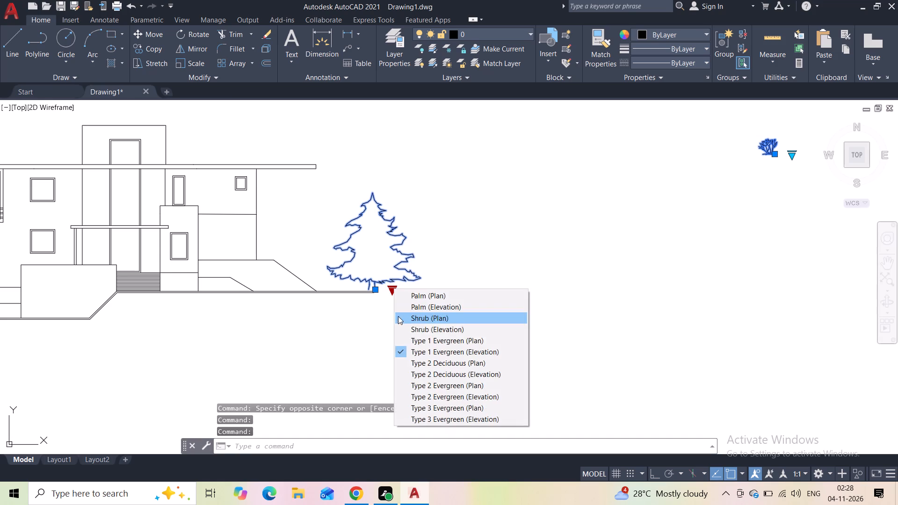
pyautogui.click(415, 371)
pyautogui.press('Escape')
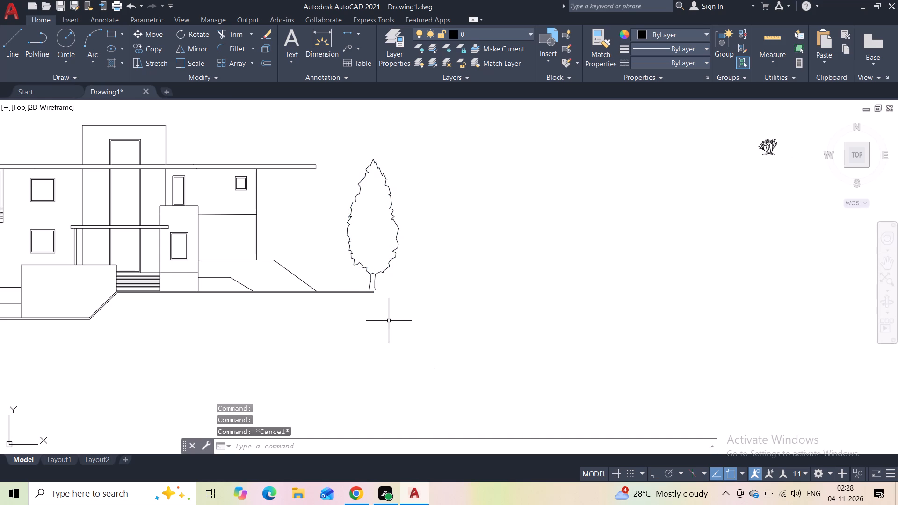
# Move the deciduous tree about 10'-10" toward the building, placing its trunk base on the higher ground line.
pyautogui.moveTo(378, 297); pyautogui.dragTo(425, 281, button='middle')
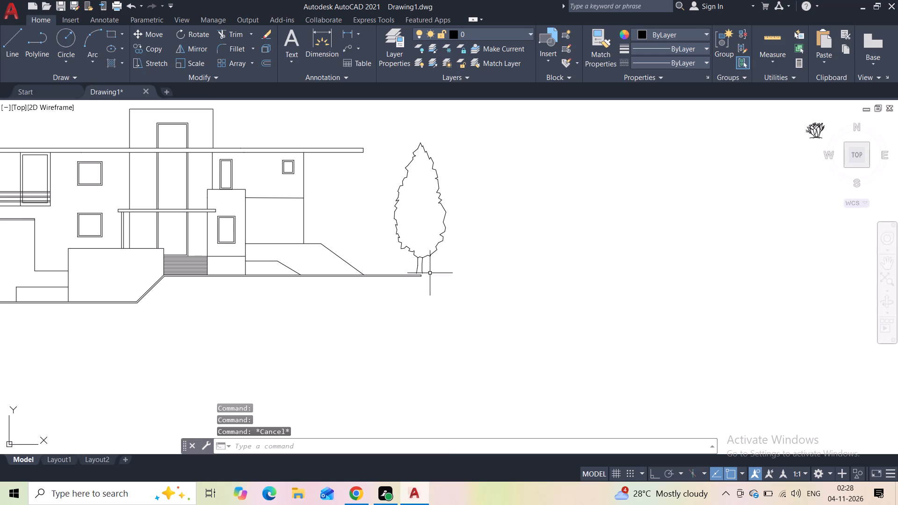
pyautogui.click(457, 197)
pyautogui.click(404, 223)
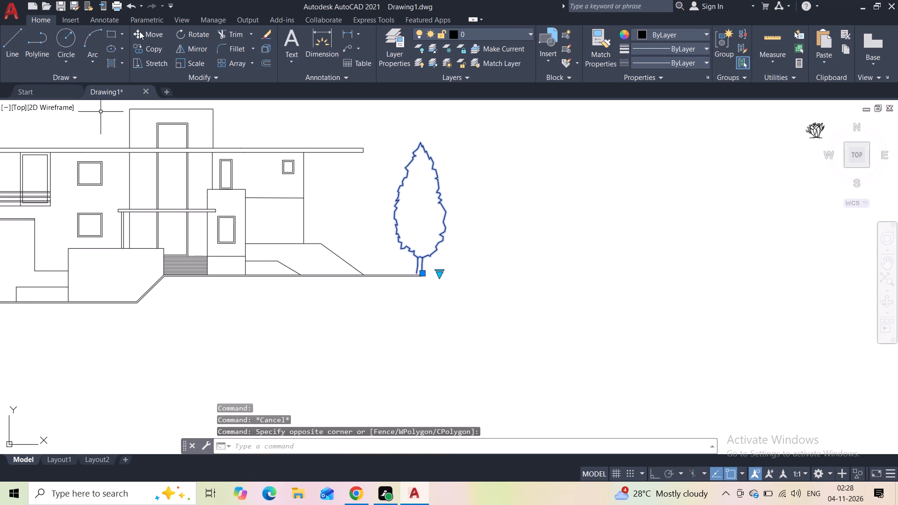
pyautogui.click(139, 31)
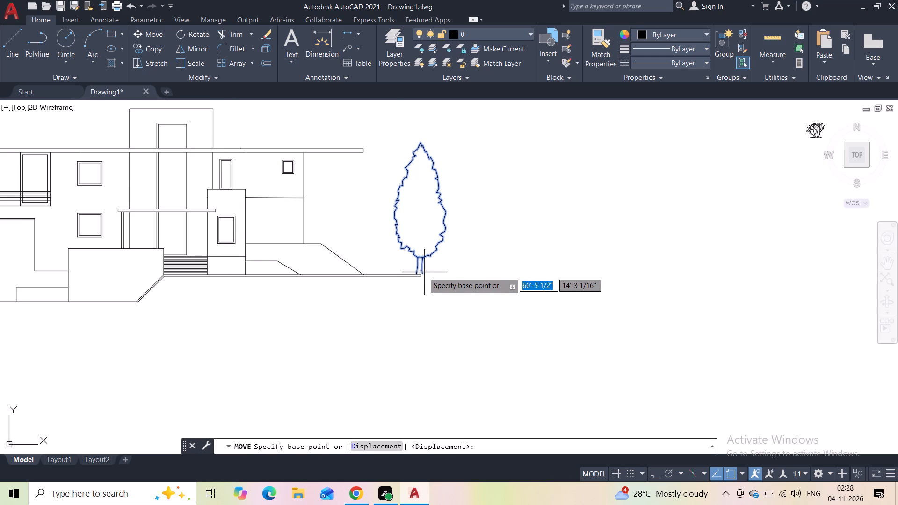
pyautogui.scroll(1, 421, 272)
pyautogui.click(421, 273)
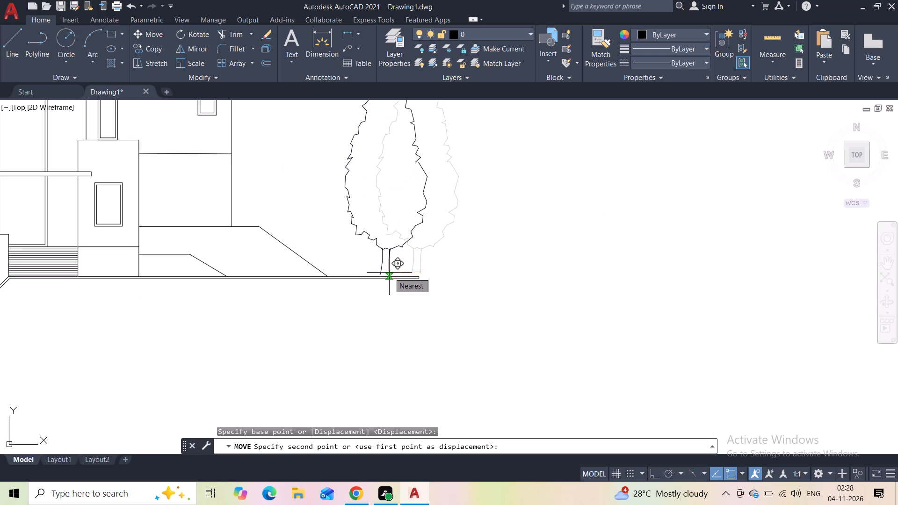
pyautogui.click(280, 274)
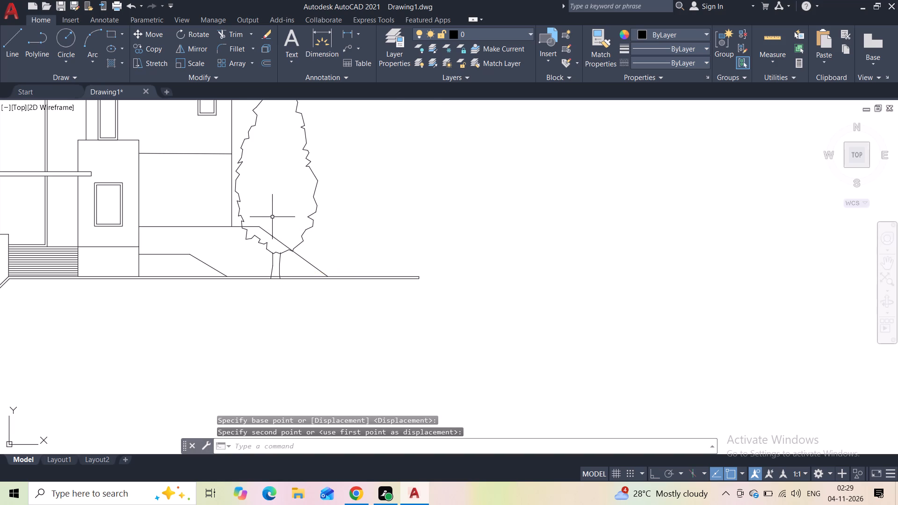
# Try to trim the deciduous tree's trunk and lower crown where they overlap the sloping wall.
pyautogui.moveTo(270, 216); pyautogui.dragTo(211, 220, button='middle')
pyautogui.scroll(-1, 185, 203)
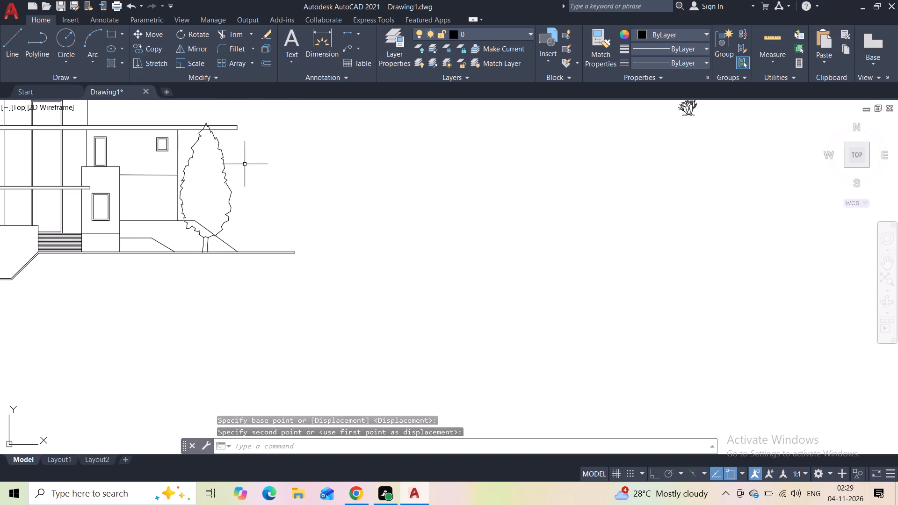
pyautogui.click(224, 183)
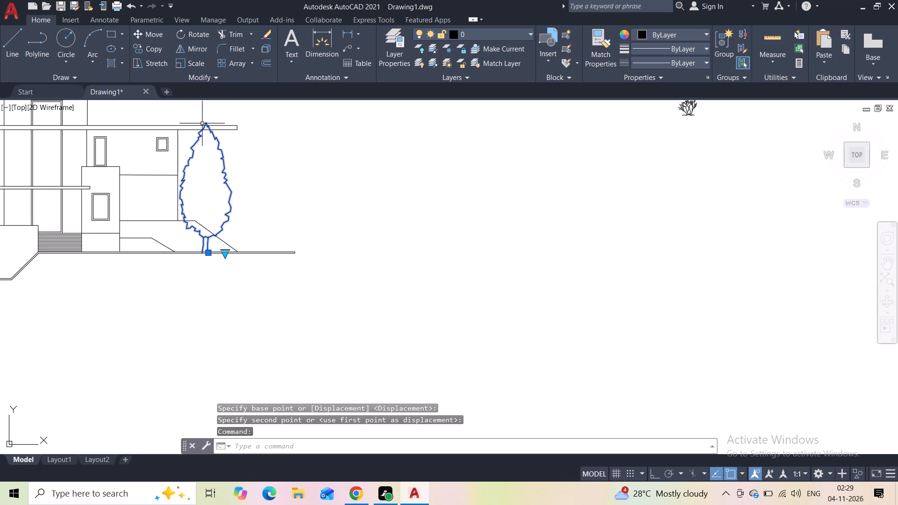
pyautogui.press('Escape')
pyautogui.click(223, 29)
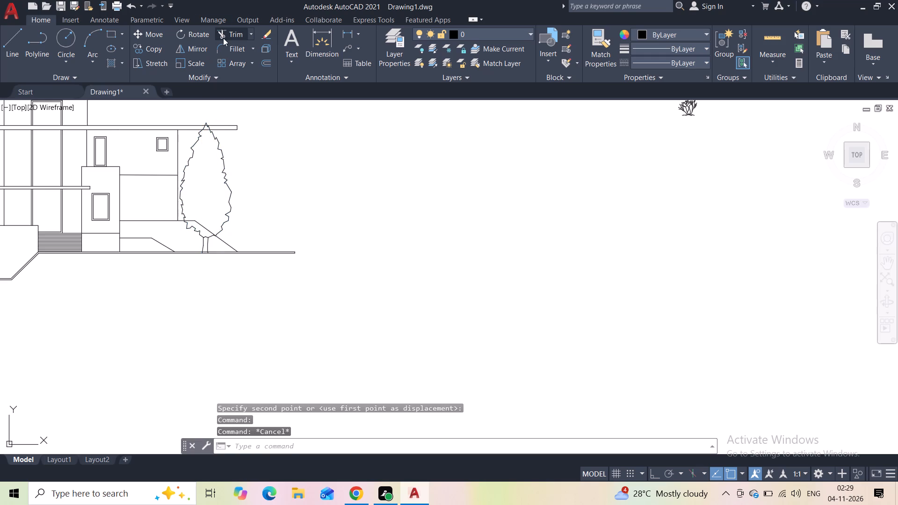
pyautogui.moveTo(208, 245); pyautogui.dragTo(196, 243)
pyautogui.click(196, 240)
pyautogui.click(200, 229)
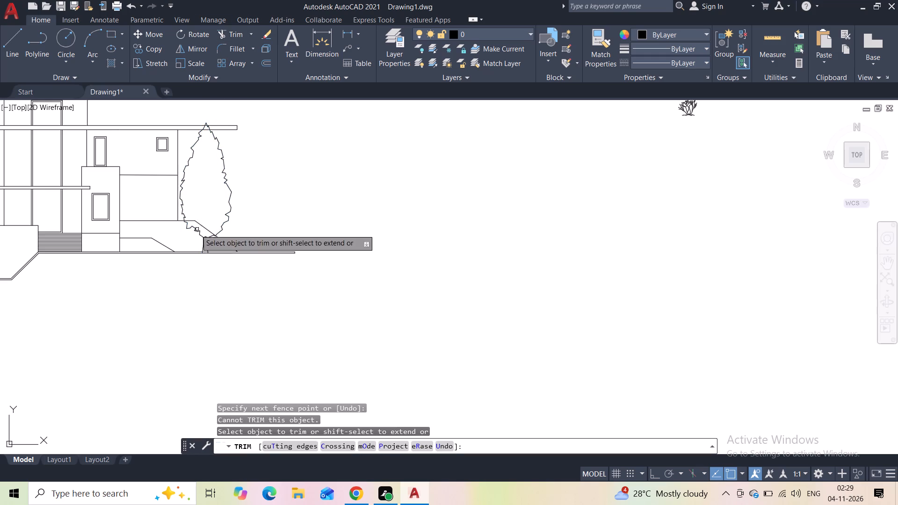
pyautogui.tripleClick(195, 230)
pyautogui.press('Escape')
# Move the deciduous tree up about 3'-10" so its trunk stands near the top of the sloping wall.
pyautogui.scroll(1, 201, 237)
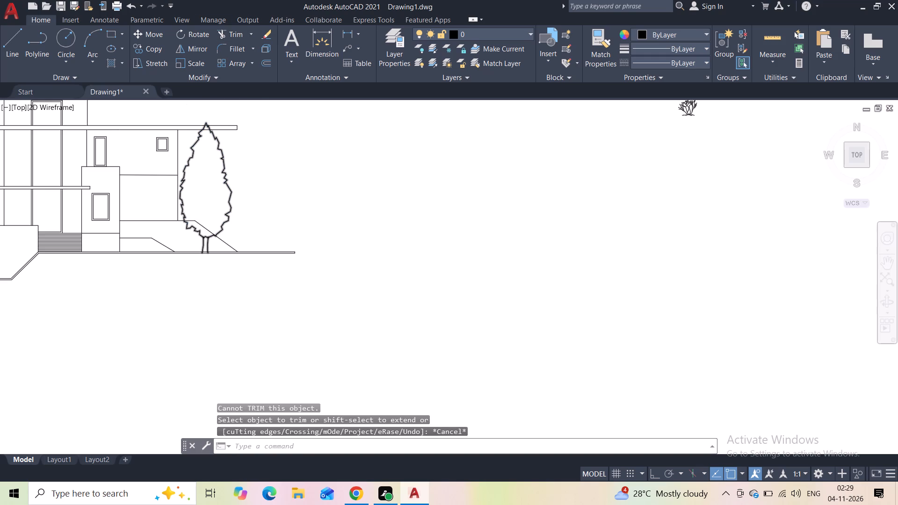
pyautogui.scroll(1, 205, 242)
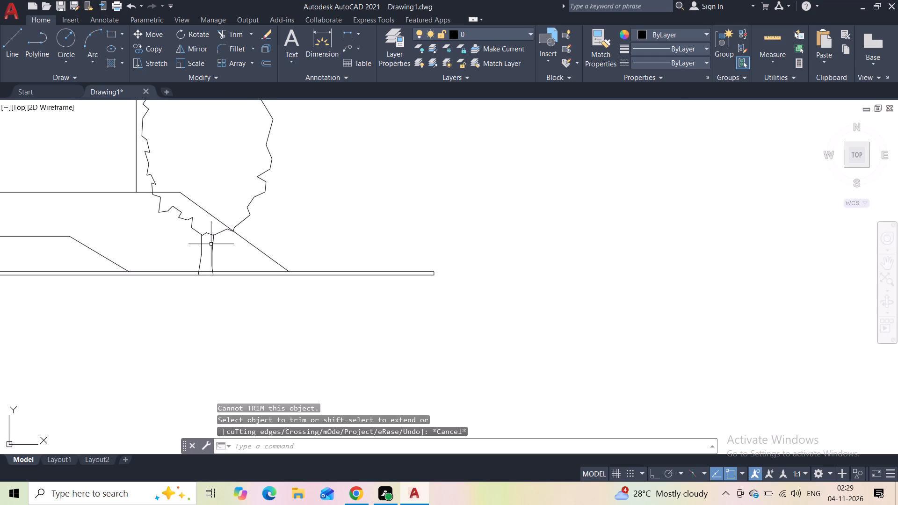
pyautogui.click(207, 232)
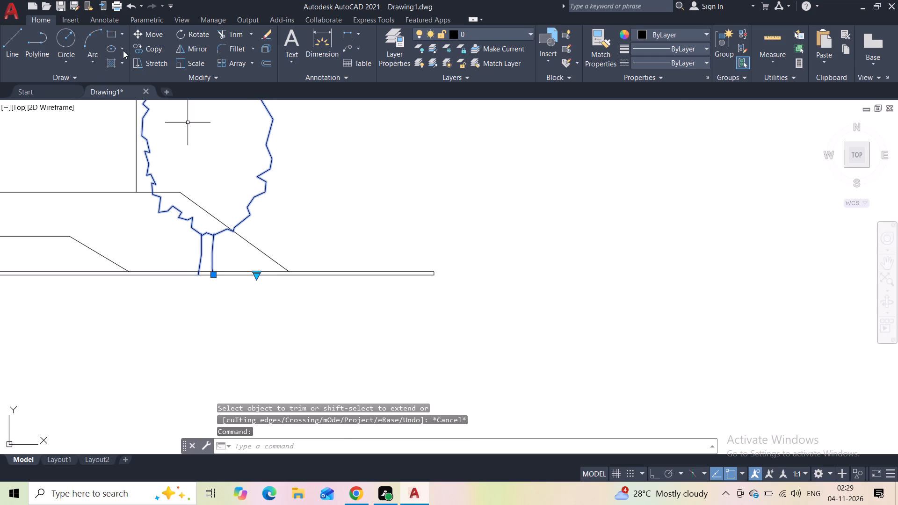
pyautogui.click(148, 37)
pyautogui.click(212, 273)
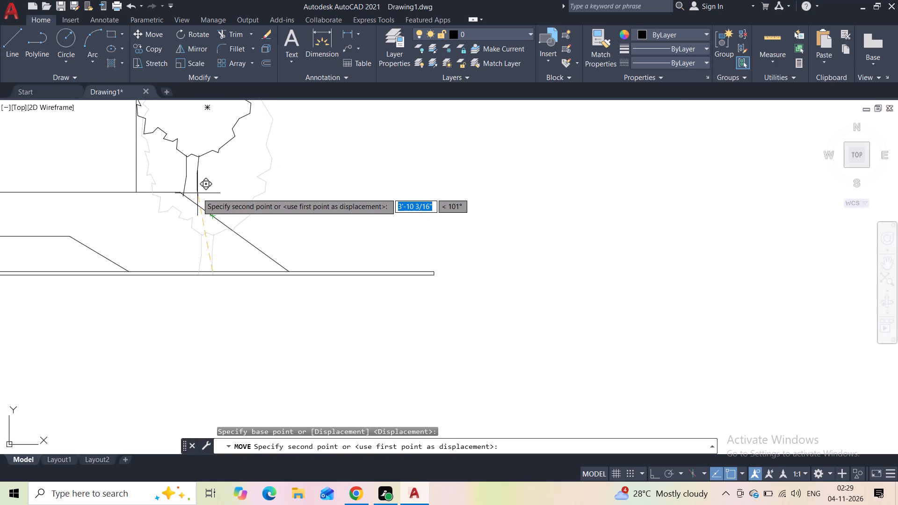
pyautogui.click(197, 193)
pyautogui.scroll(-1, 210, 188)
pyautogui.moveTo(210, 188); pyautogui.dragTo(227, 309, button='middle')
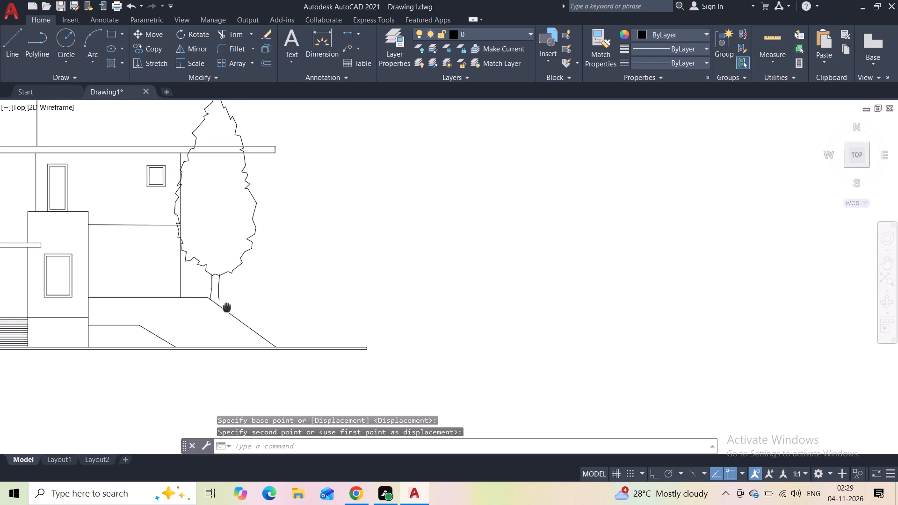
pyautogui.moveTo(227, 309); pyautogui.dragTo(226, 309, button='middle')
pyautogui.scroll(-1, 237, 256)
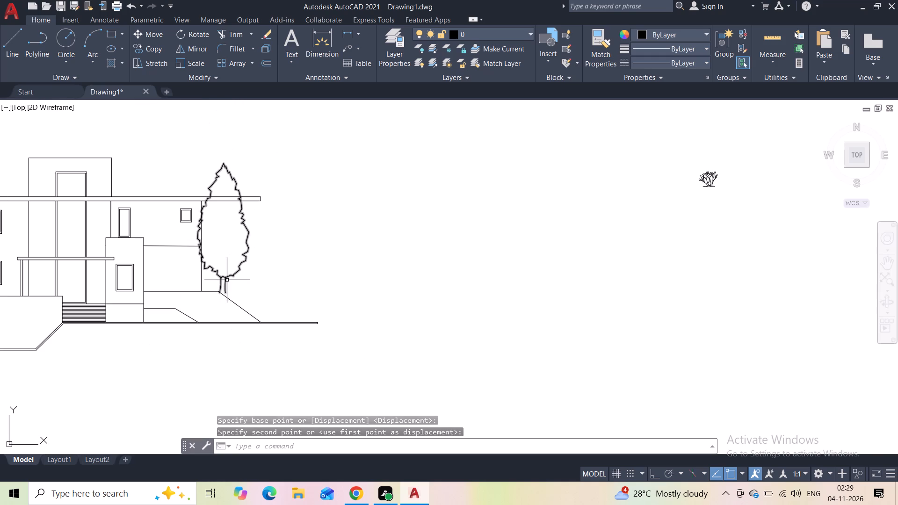
# Move the deciduous tree down from the sloping wall's top so its trunk base sits on the higher ground line.
pyautogui.scroll(1, 220, 294)
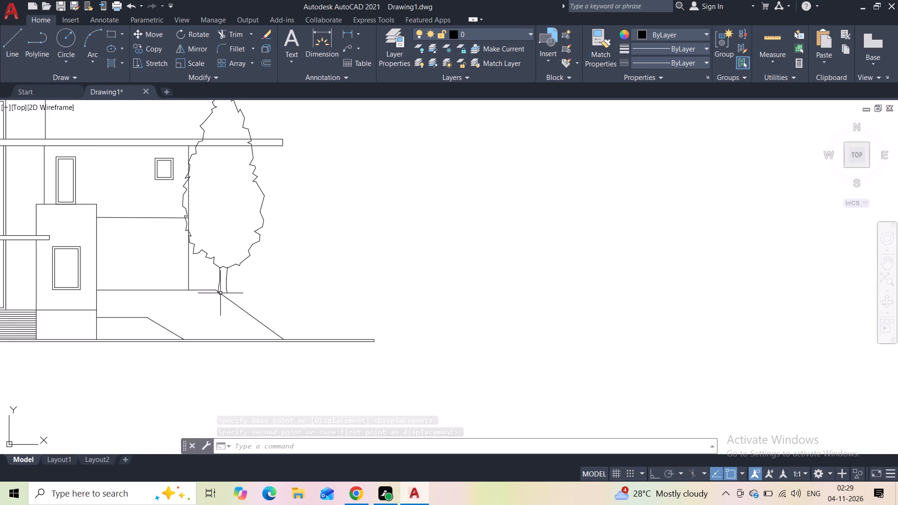
pyautogui.click(239, 283)
pyautogui.click(224, 278)
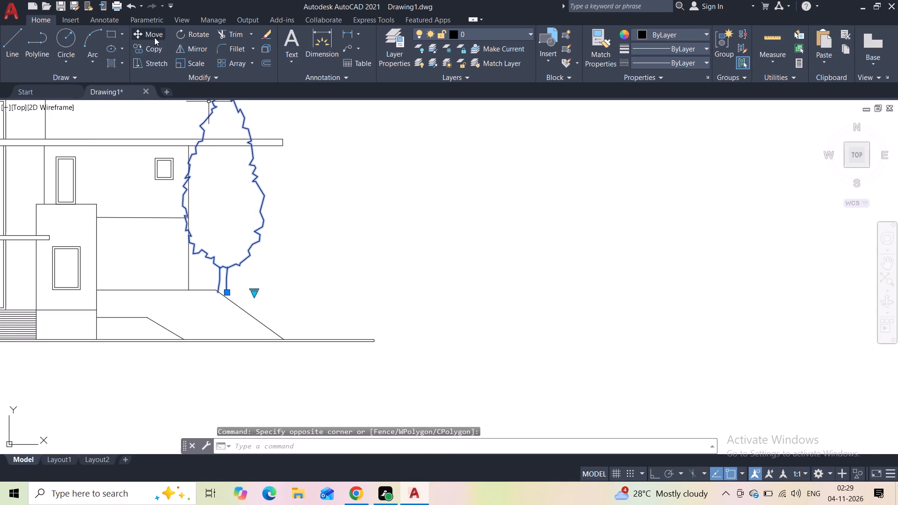
pyautogui.click(153, 36)
pyautogui.click(227, 292)
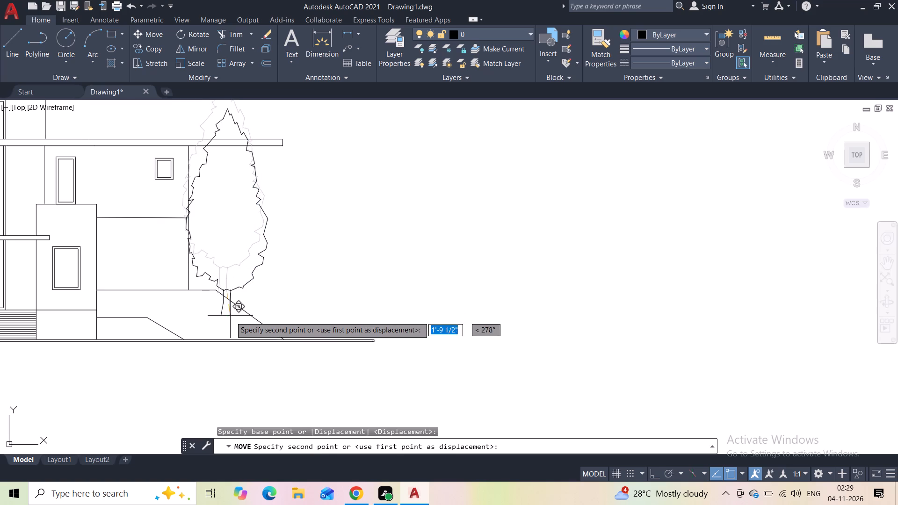
pyautogui.click(238, 340)
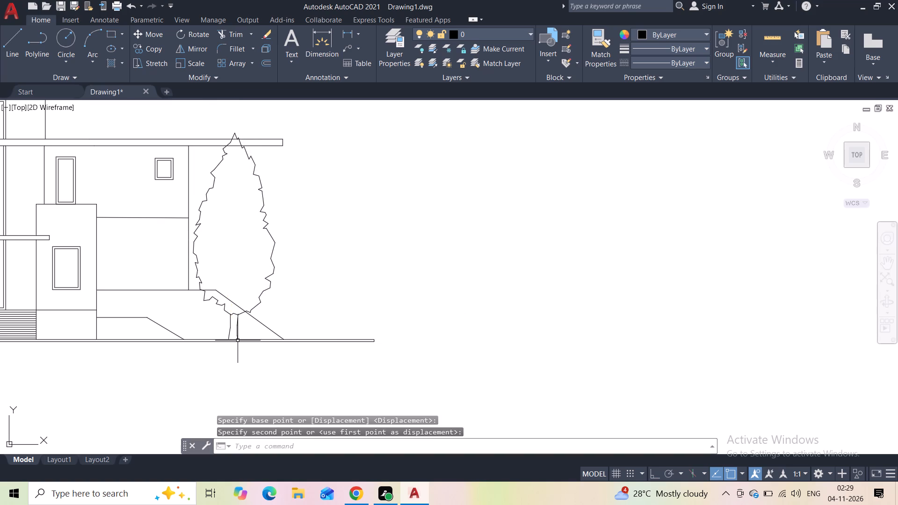
# Scale the deciduous tree down about its trunk base so its top sits below the roof slab.
pyautogui.click(269, 201)
pyautogui.click(253, 211)
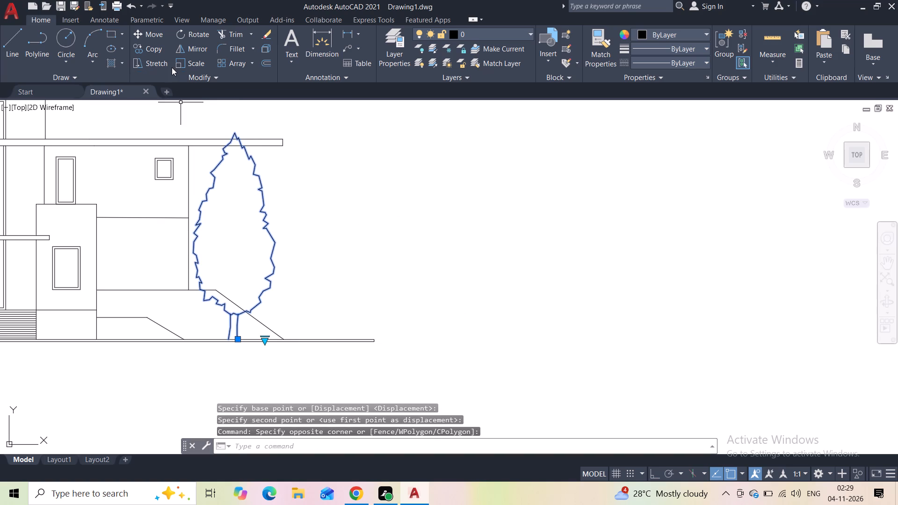
pyautogui.click(181, 65)
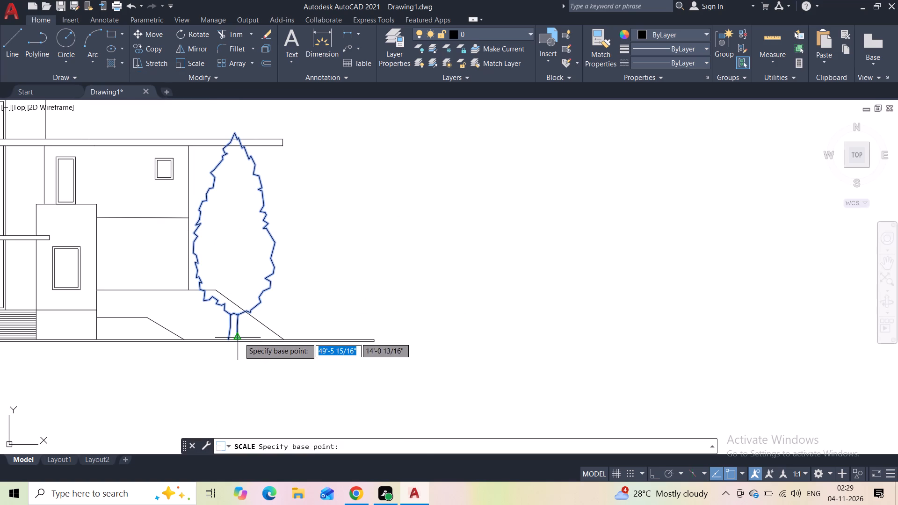
pyautogui.click(239, 338)
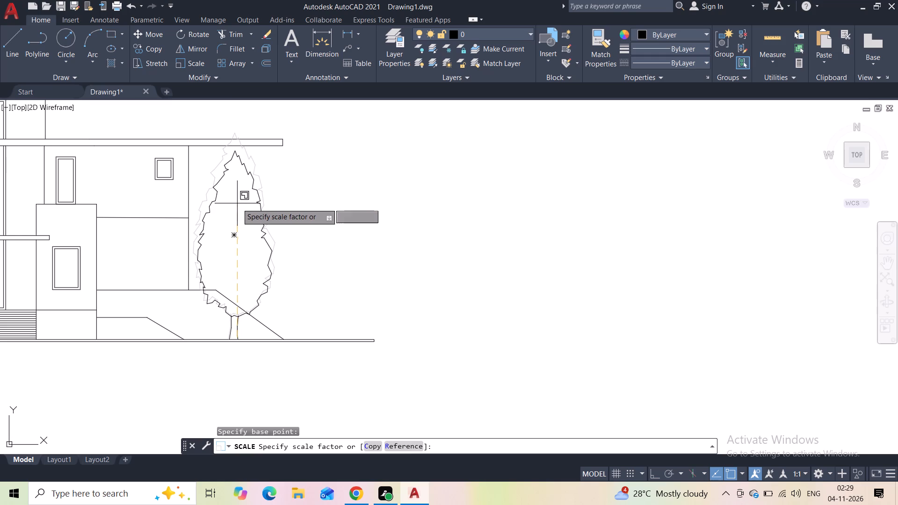
pyautogui.click(236, 223)
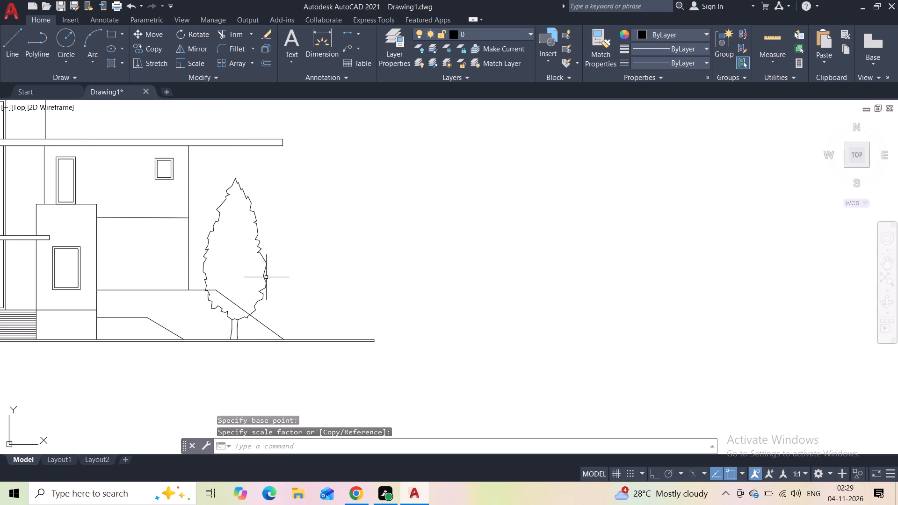
# Copy the deciduous tree about 51' across to the lower ground line's outer end, just outside the building.
pyautogui.scroll(-2, 268, 245)
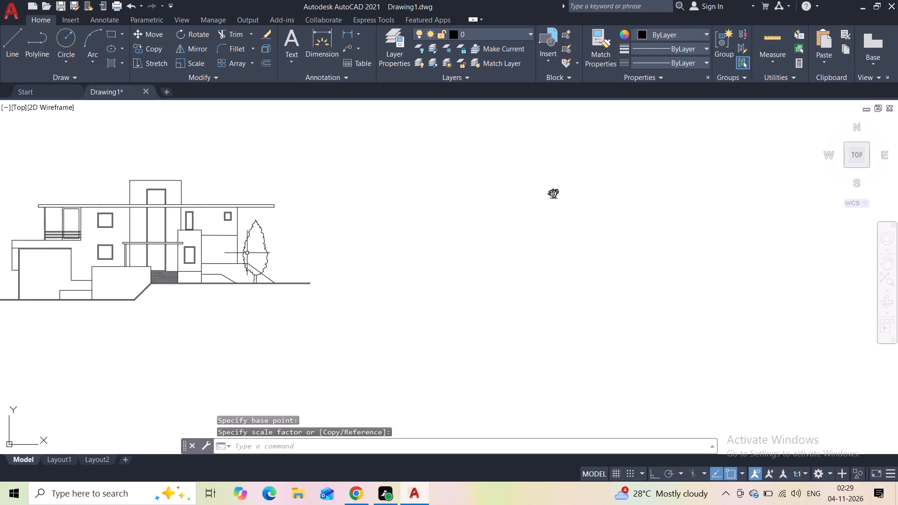
pyautogui.click(245, 253)
pyautogui.click(162, 53)
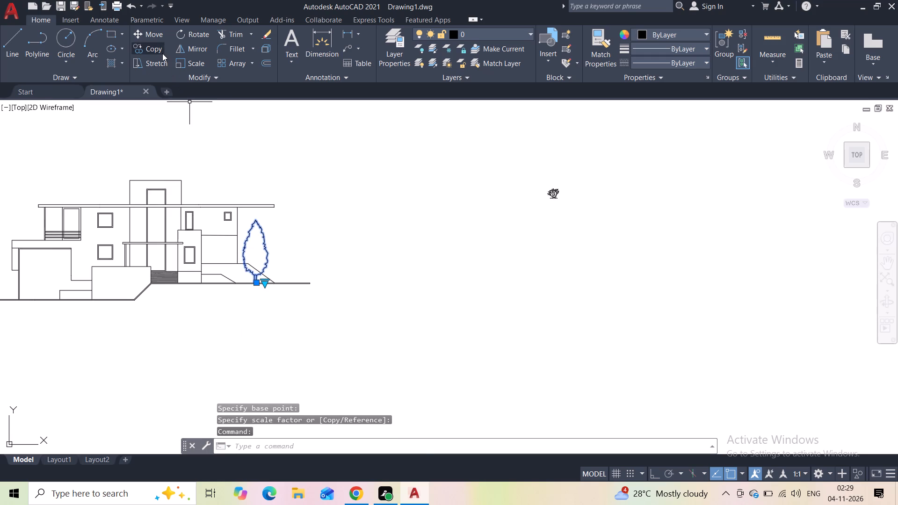
pyautogui.moveTo(247, 332); pyautogui.dragTo(363, 331, button='middle')
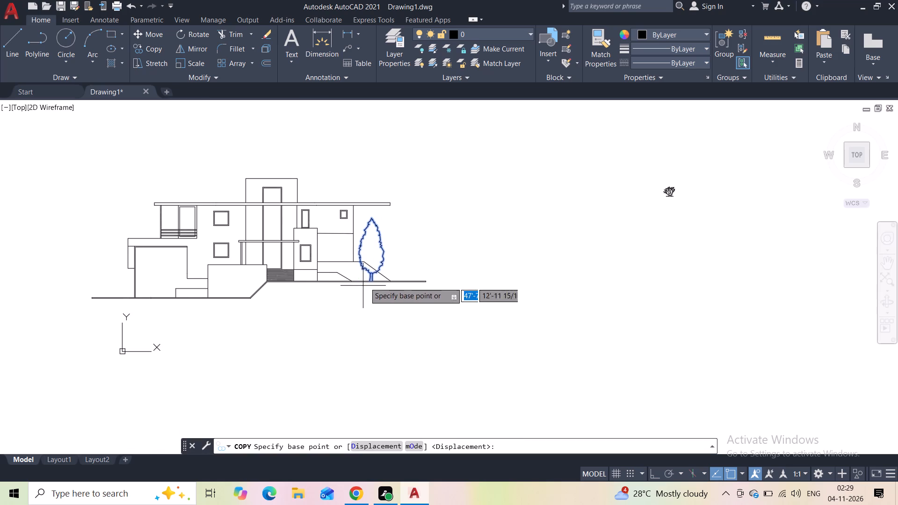
pyautogui.click(366, 280)
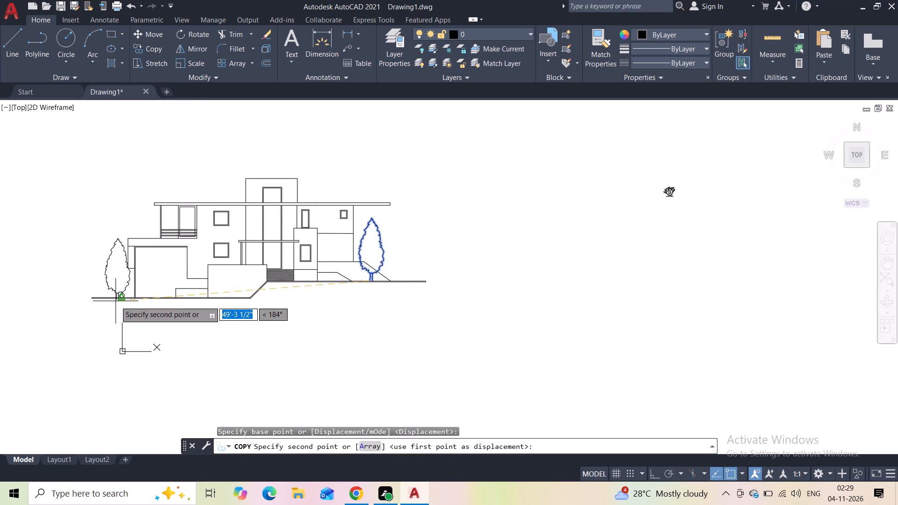
pyautogui.scroll(3, 116, 301)
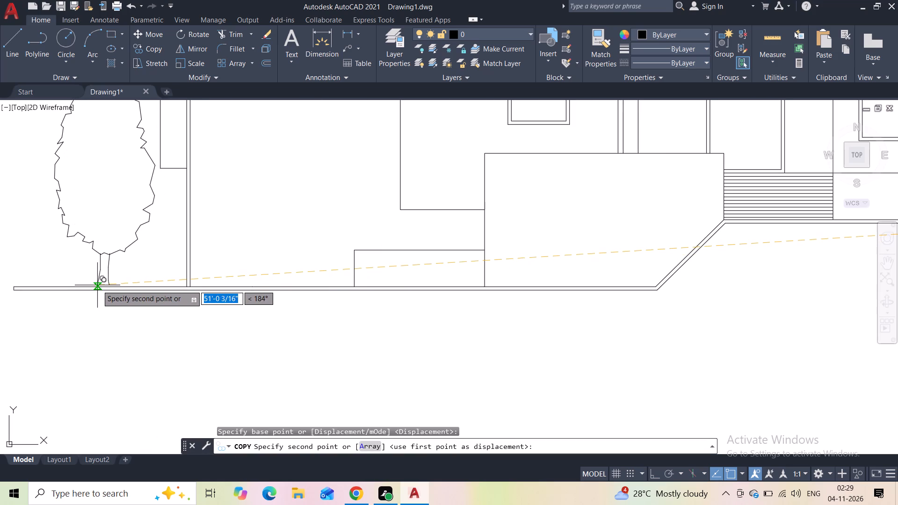
pyautogui.click(96, 285)
pyautogui.press('Escape')
pyautogui.scroll(-2, 128, 290)
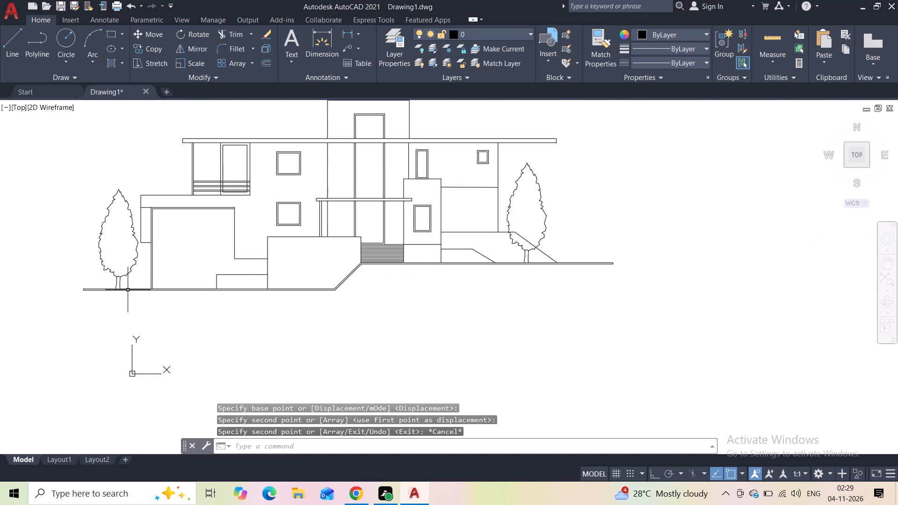
# Scale the deciduous tree on the lower ground line up about its trunk base so its top rises slightly above the roof slab.
pyautogui.moveTo(131, 273); pyautogui.dragTo(201, 324, button='middle')
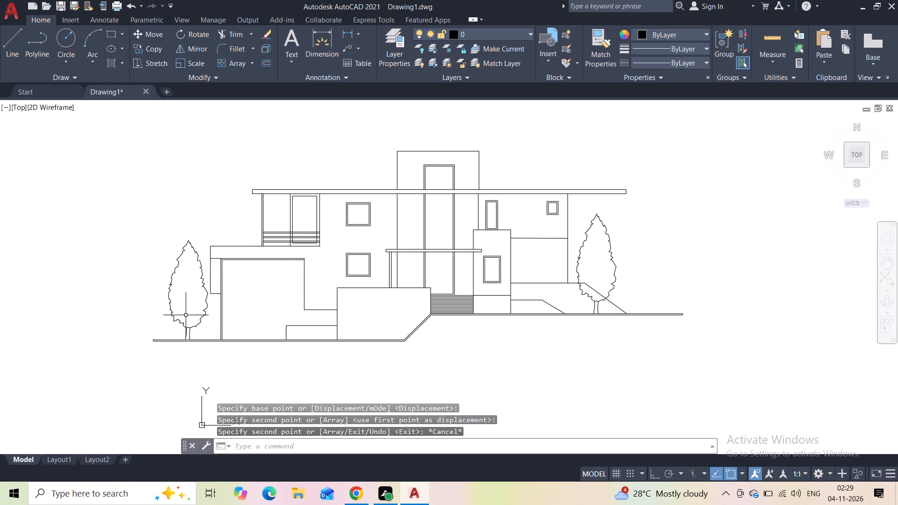
pyautogui.click(181, 320)
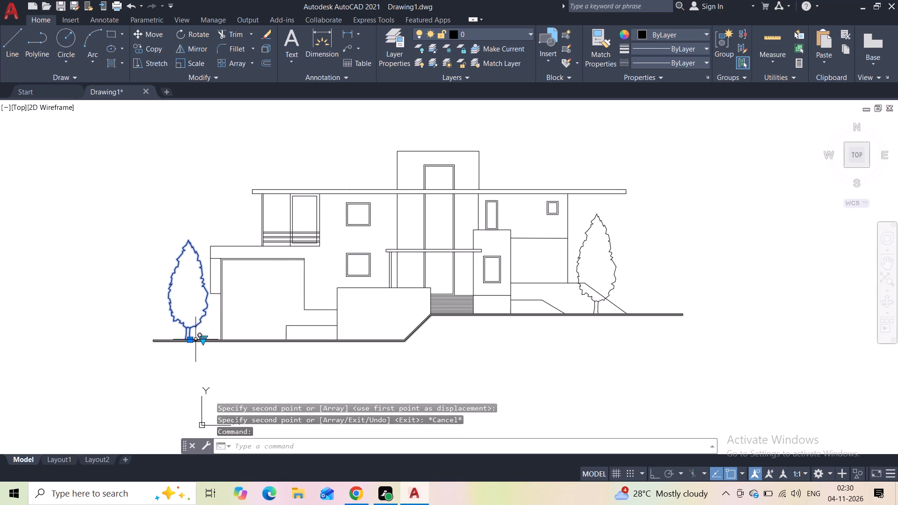
pyautogui.click(178, 66)
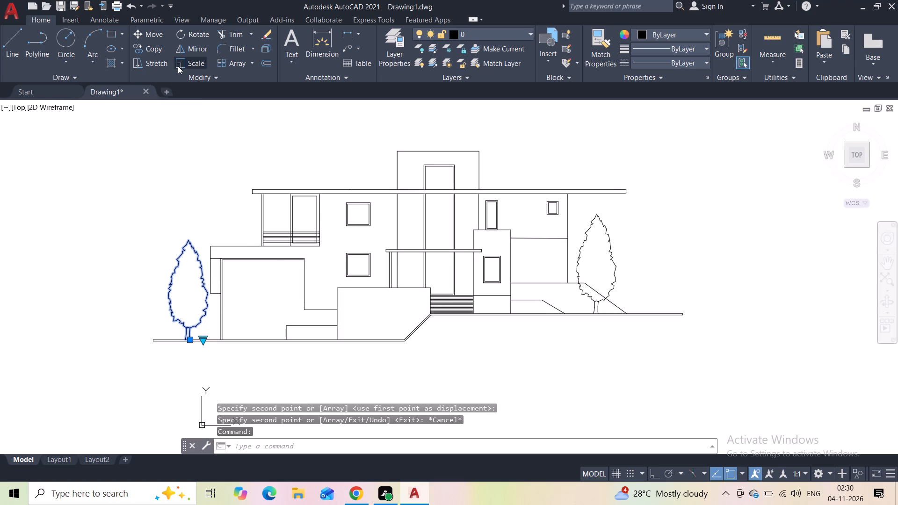
pyautogui.scroll(2, 181, 338)
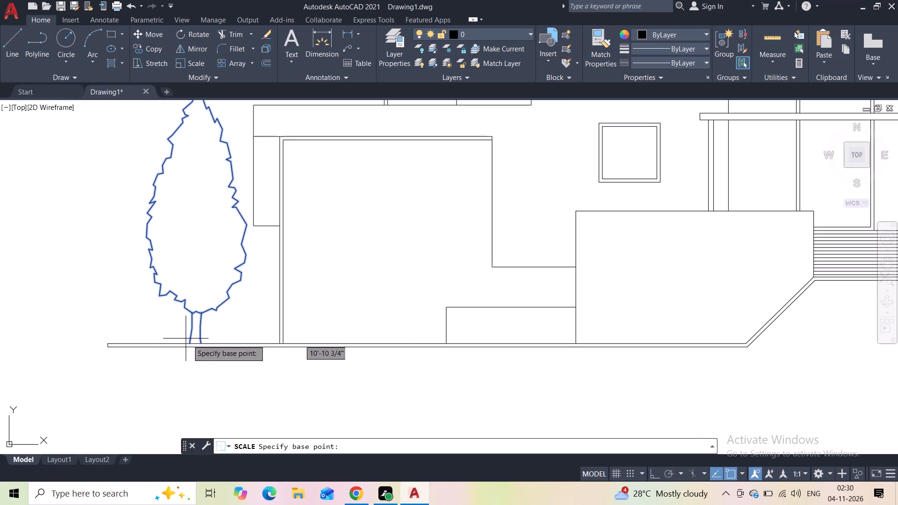
pyautogui.click(188, 340)
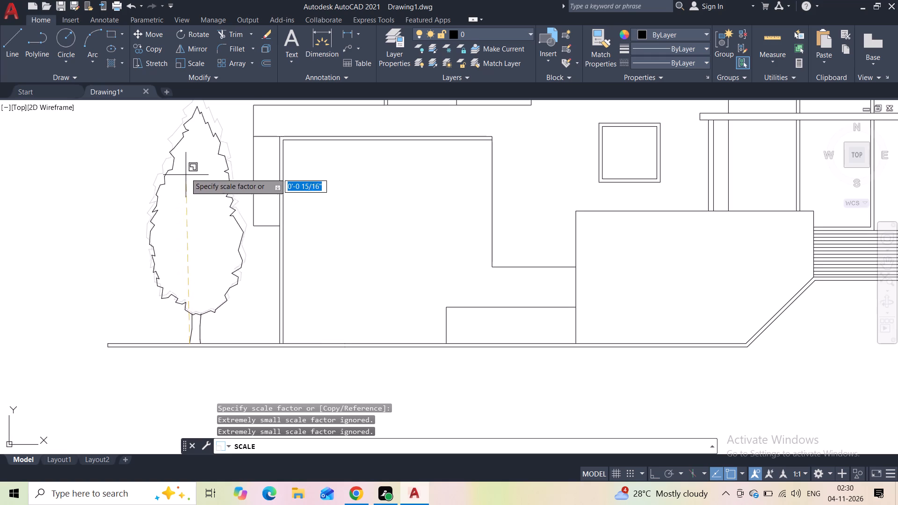
pyautogui.moveTo(188, 167); pyautogui.dragTo(189, 238, button='middle')
pyautogui.scroll(-1, 189, 238)
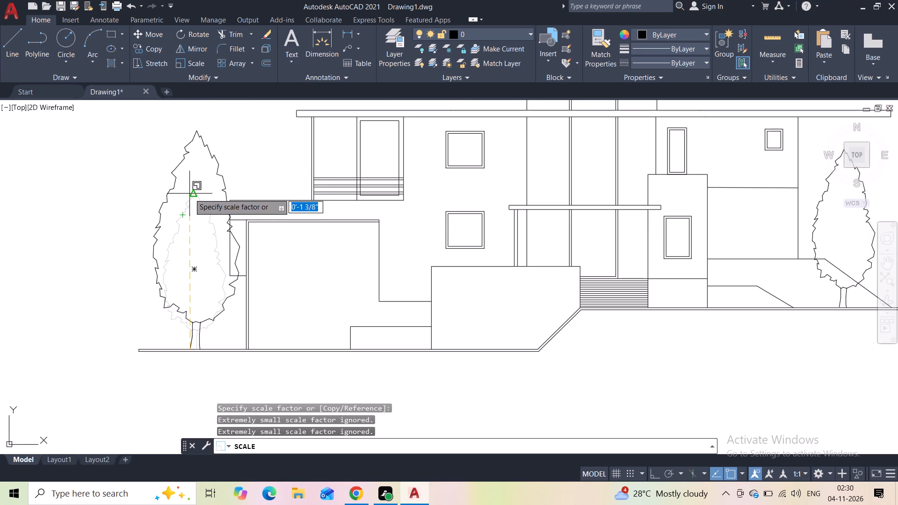
pyautogui.scroll(-1, 189, 192)
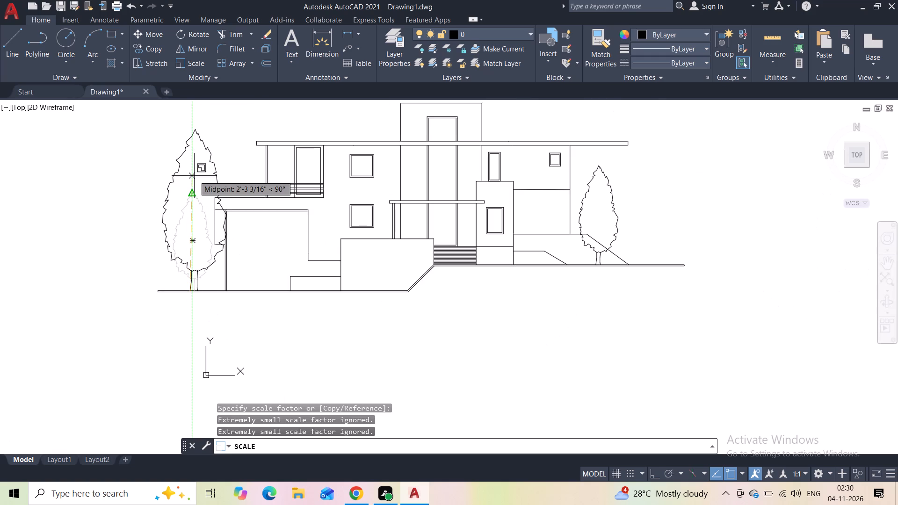
pyautogui.click(194, 175)
# Move the enlarged tree about 2' outward along the lower ground line, clear of the building's side.
pyautogui.click(227, 151)
pyautogui.click(196, 167)
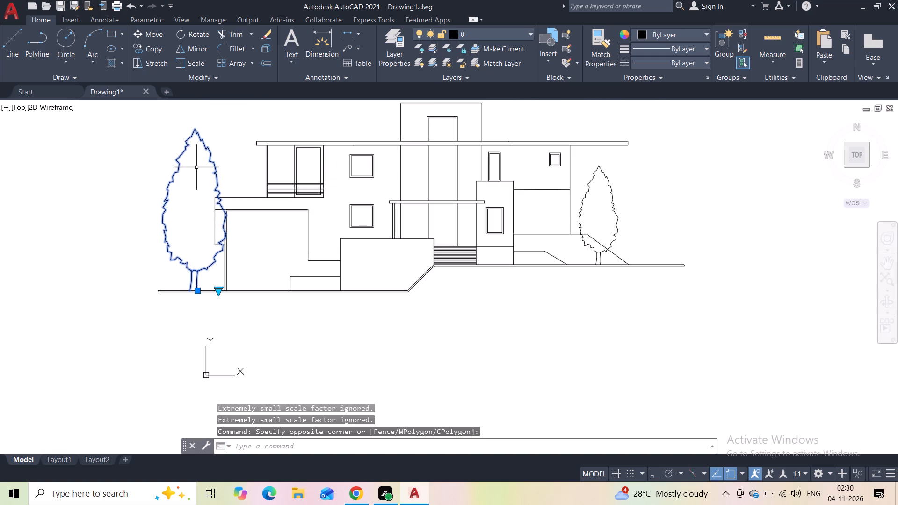
pyautogui.click(158, 34)
pyautogui.scroll(1, 211, 308)
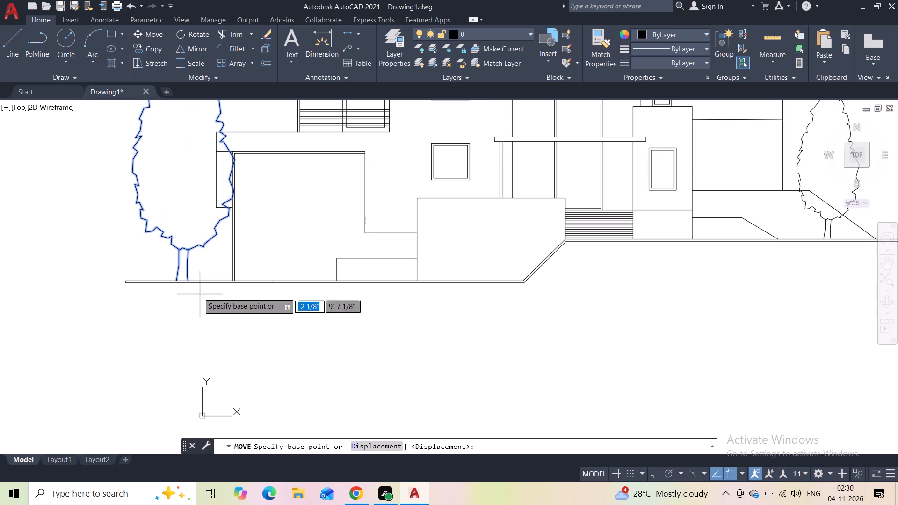
pyautogui.click(188, 282)
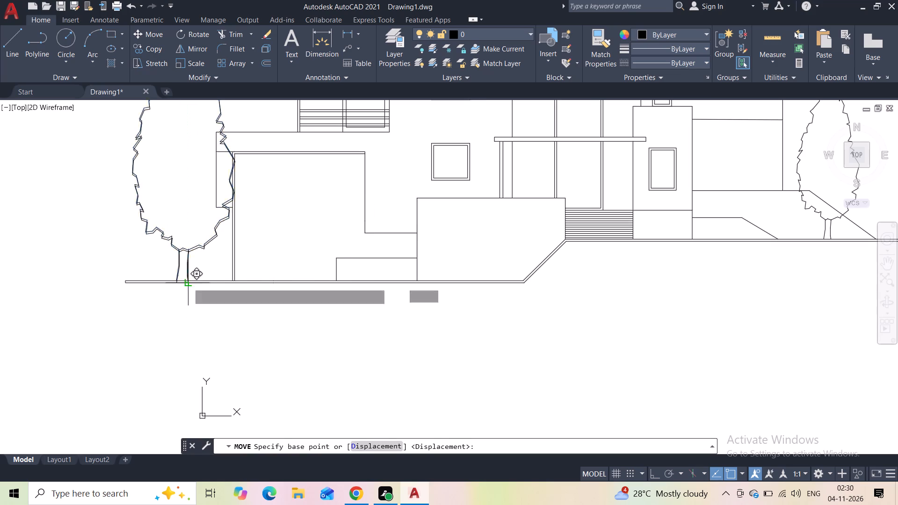
pyautogui.click(160, 280)
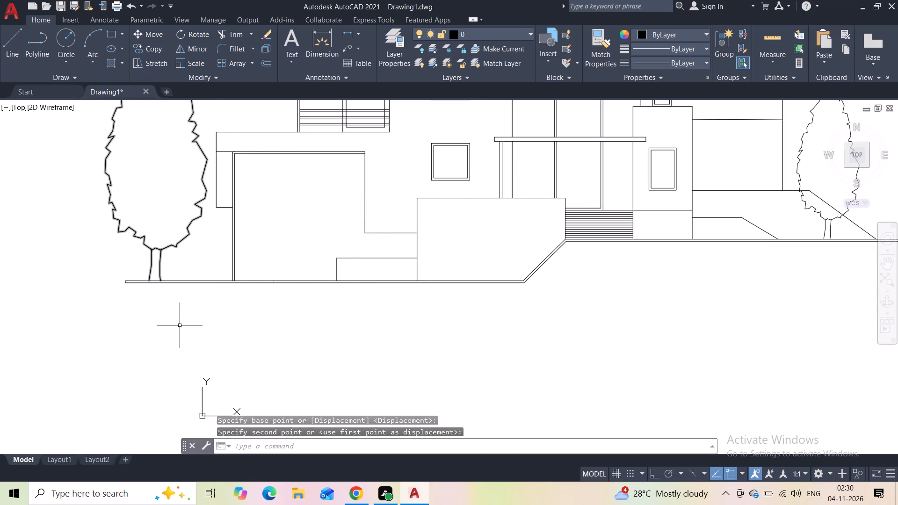
pyautogui.scroll(-1, 180, 328)
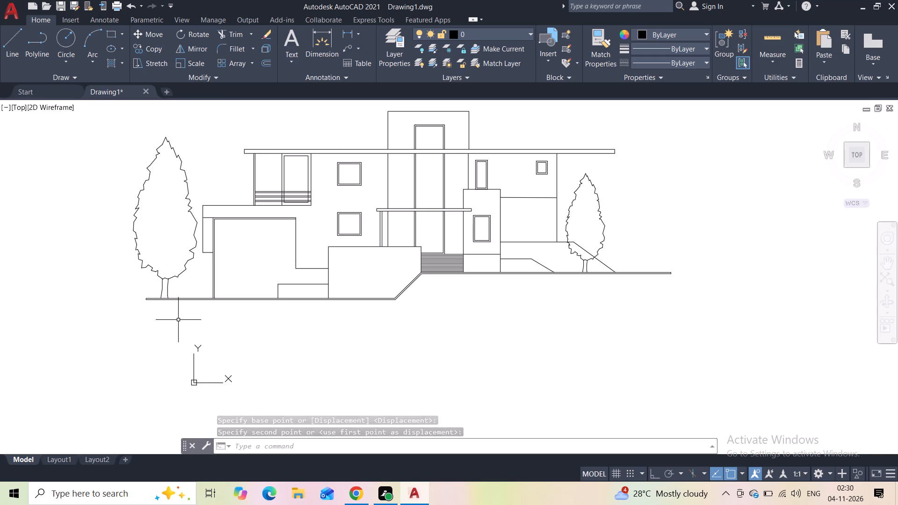
# Move the bare shrub about 87' from the open area onto the tall front wall's top, beside the canopy post.
pyautogui.moveTo(587, 254); pyautogui.dragTo(440, 293, button='middle')
pyautogui.scroll(-2, 441, 293)
pyautogui.scroll(2, 628, 238)
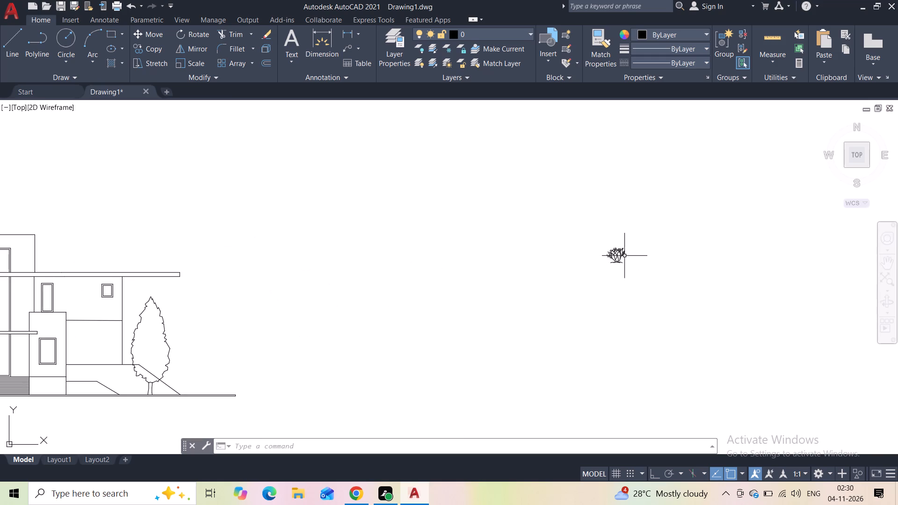
pyautogui.click(624, 255)
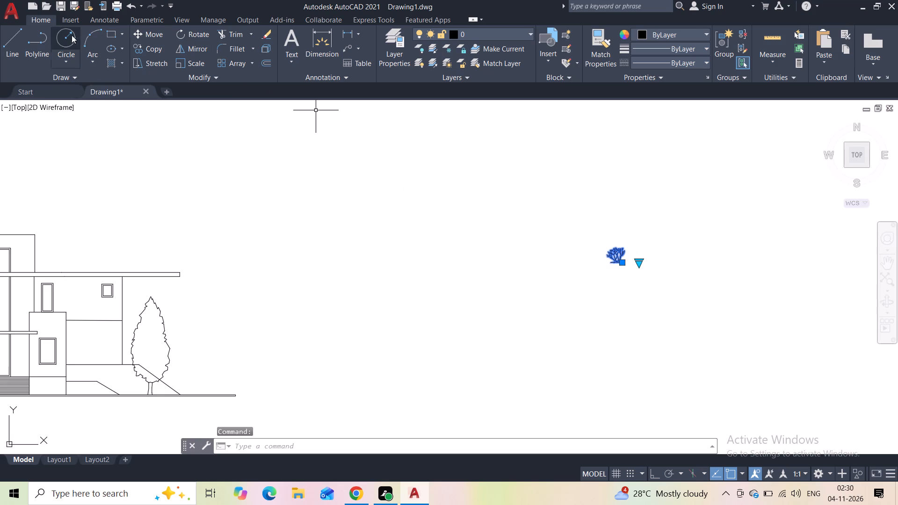
pyautogui.click(137, 36)
pyautogui.click(618, 255)
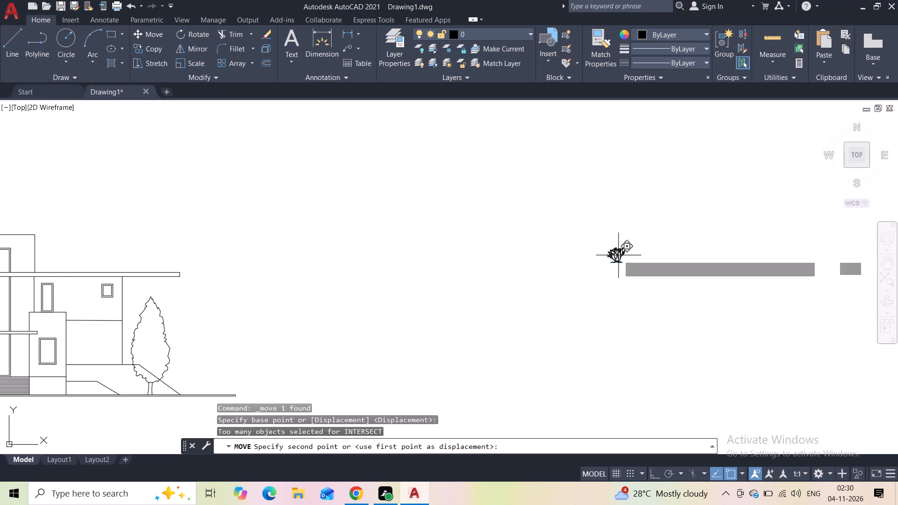
pyautogui.moveTo(394, 318); pyautogui.dragTo(634, 262, button='middle')
pyautogui.moveTo(412, 276); pyautogui.dragTo(598, 229, button='middle')
pyautogui.scroll(1, 409, 311)
pyautogui.scroll(1, 304, 262)
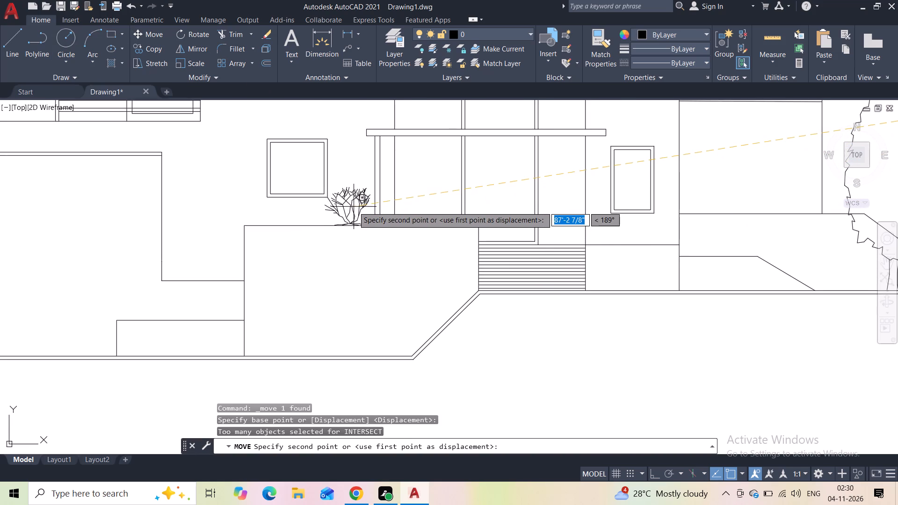
pyautogui.click(354, 207)
# Scale the shrub down to about 0.8 of its size about its base on the wall top.
pyautogui.moveTo(338, 243); pyautogui.dragTo(363, 304, button='middle')
pyautogui.scroll(2, 363, 264)
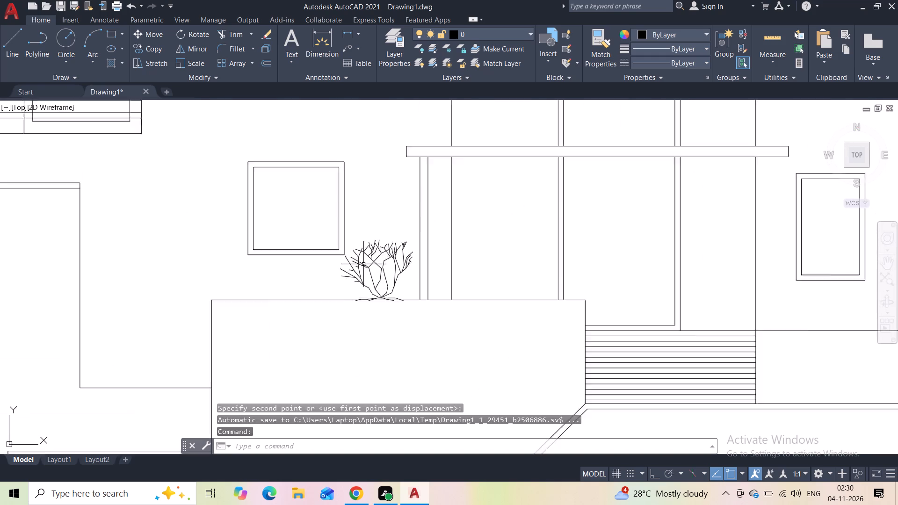
pyautogui.click(374, 244)
pyautogui.click(188, 63)
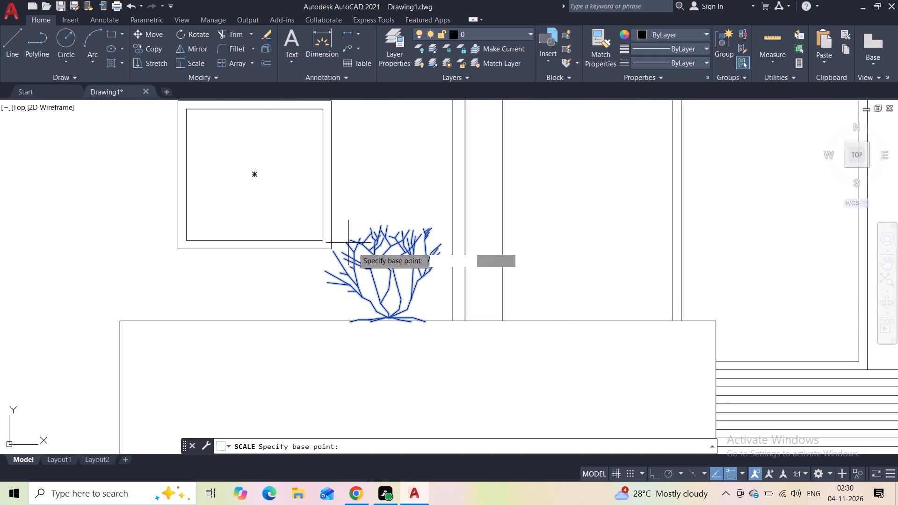
pyautogui.click(409, 321)
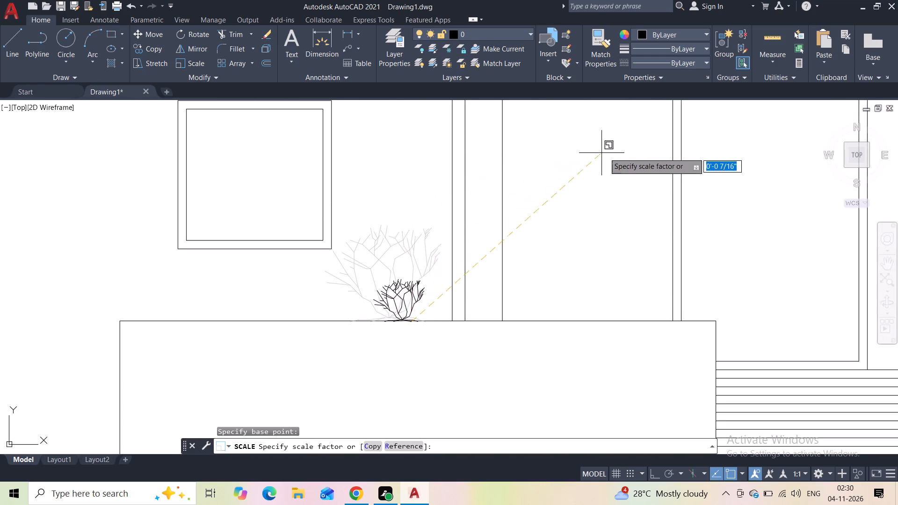
pyautogui.scroll(-1, 778, 256)
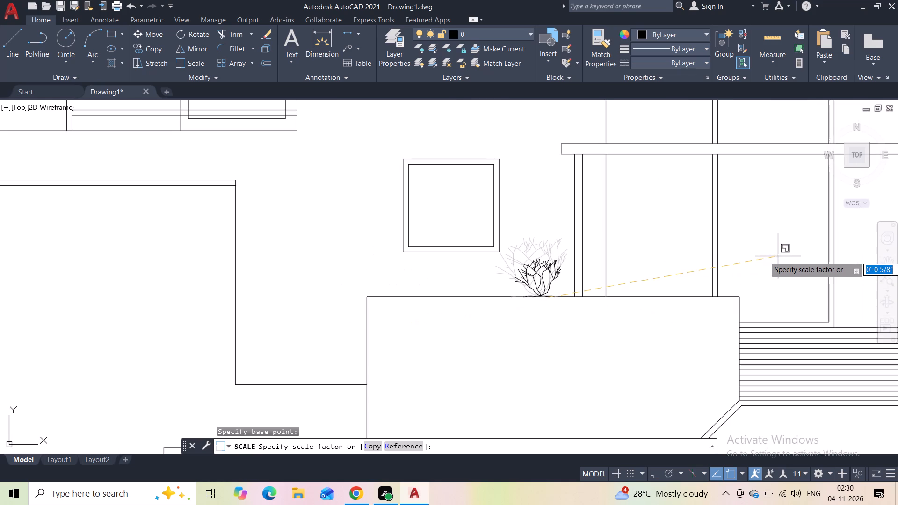
pyautogui.moveTo(784, 265); pyautogui.dragTo(635, 247, button='middle')
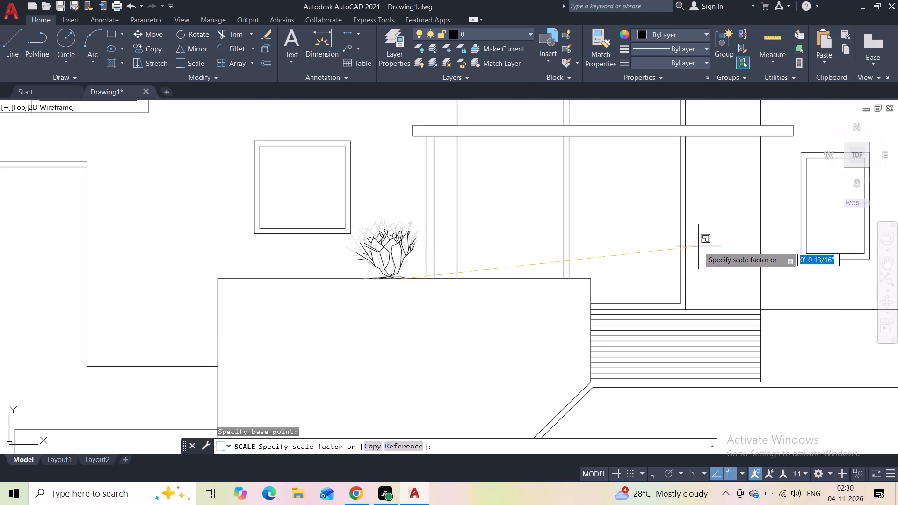
pyautogui.click(698, 246)
# Copy the shrub twice along the tall front wall's top, about 2' apart, toward the wall's outer end beneath the window.
pyautogui.click(396, 251)
pyautogui.click(385, 252)
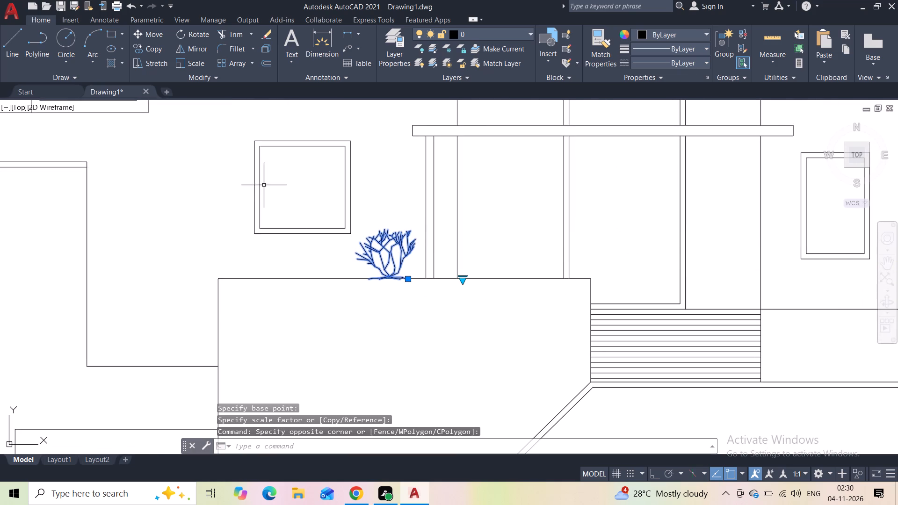
pyautogui.click(150, 49)
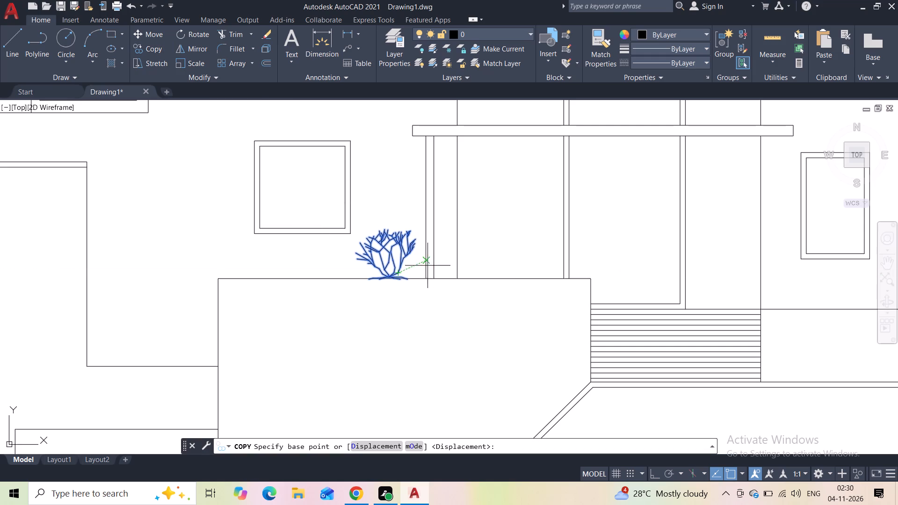
pyautogui.click(407, 281)
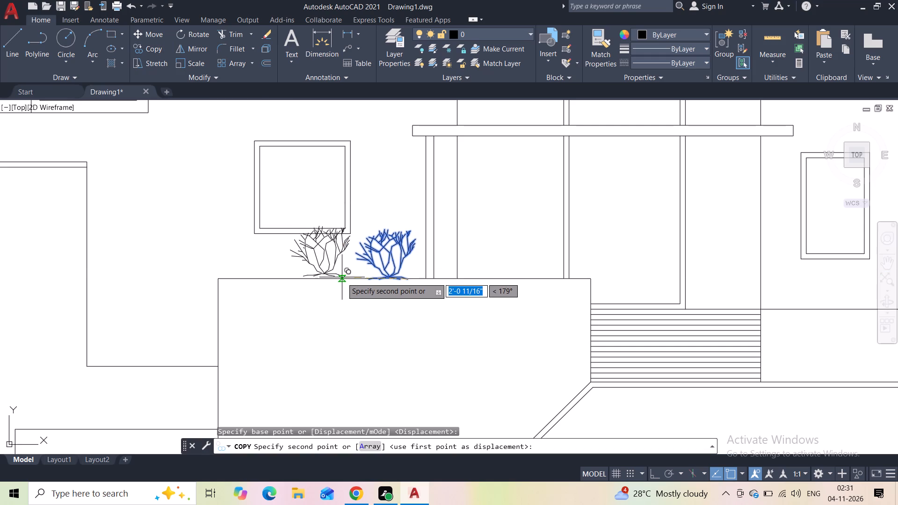
pyautogui.click(342, 280)
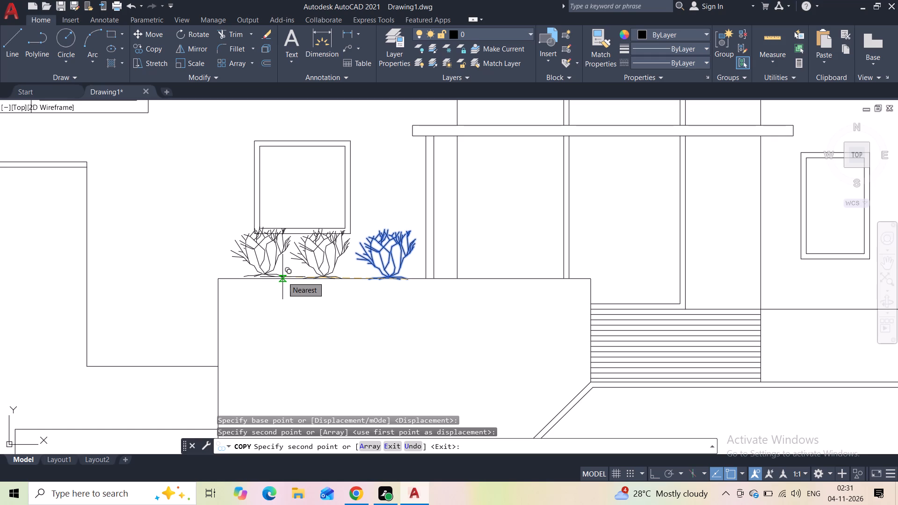
pyautogui.click(282, 279)
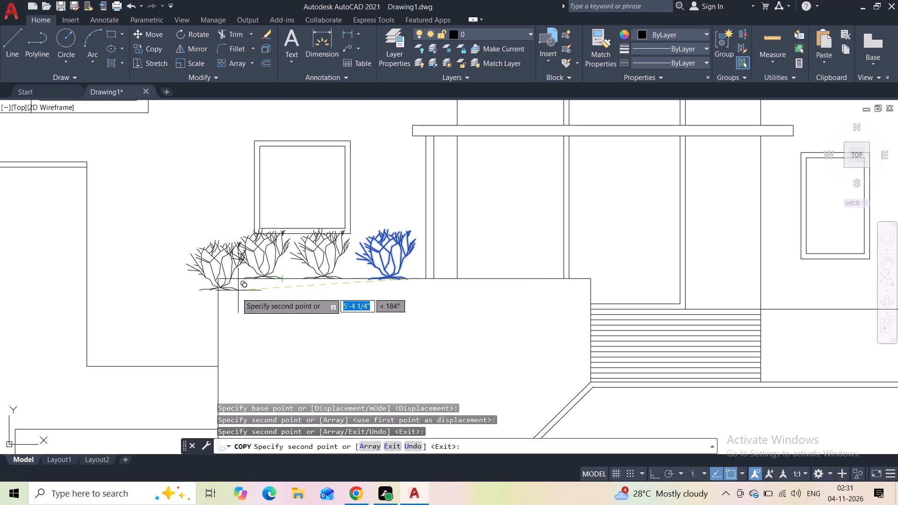
# Place four more copies of the shrub in a row along the top of the low planter wall.
pyautogui.moveTo(213, 327); pyautogui.dragTo(285, 277, button='middle')
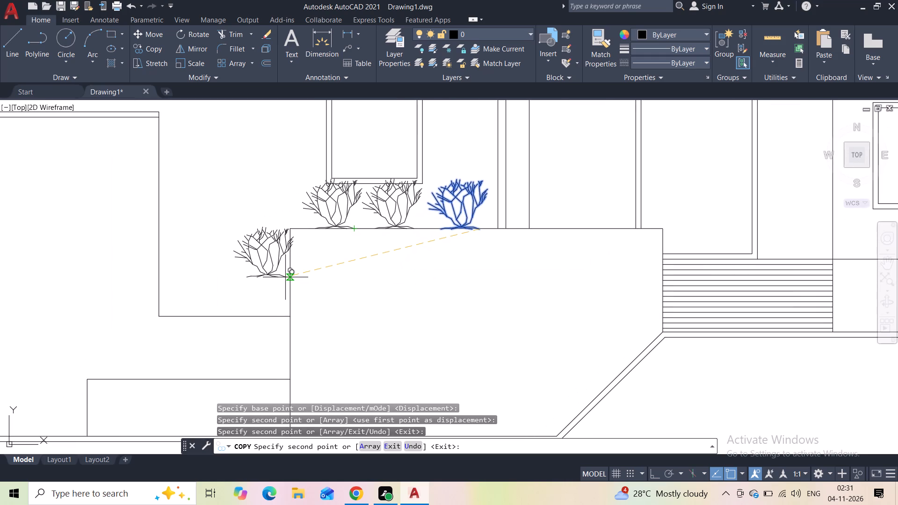
pyautogui.moveTo(266, 333); pyautogui.dragTo(280, 274, button='middle')
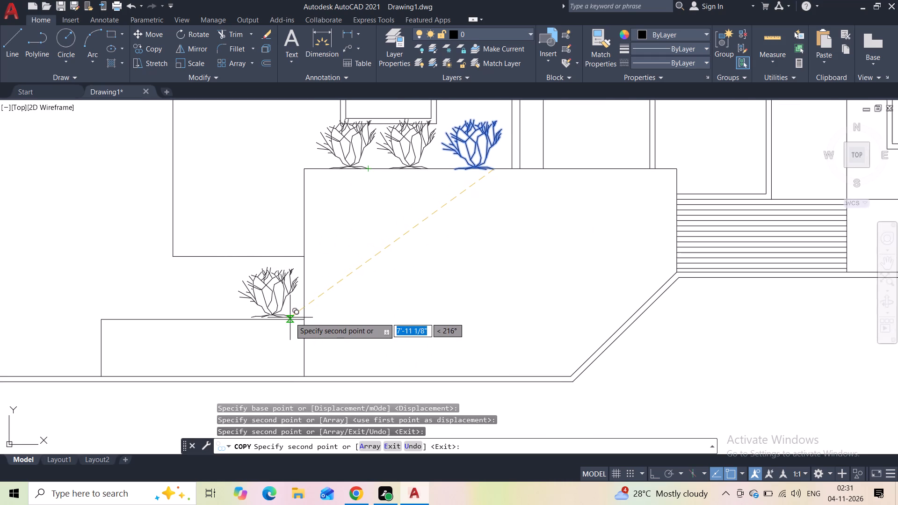
pyautogui.click(294, 319)
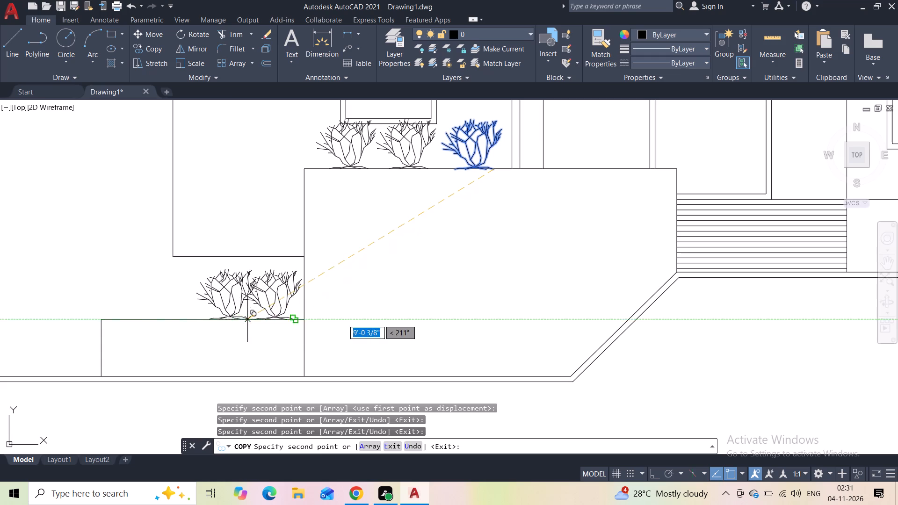
pyautogui.click(237, 319)
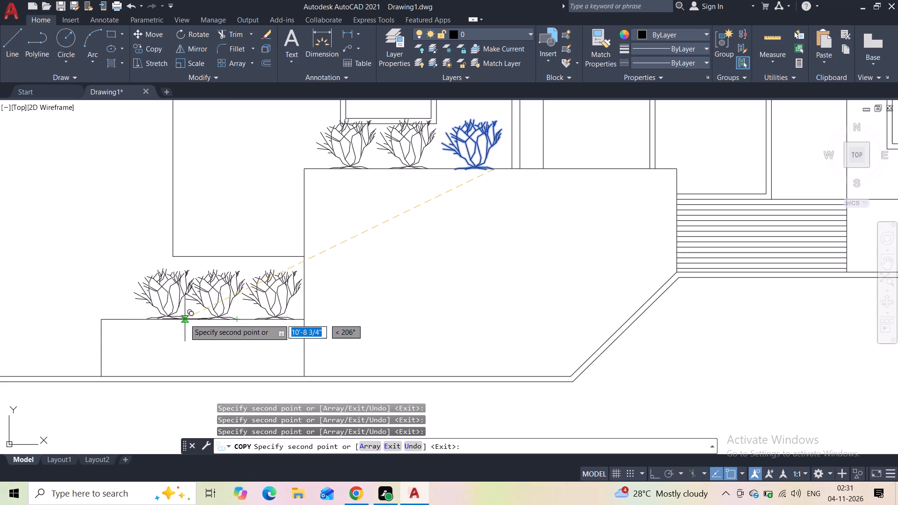
pyautogui.click(180, 319)
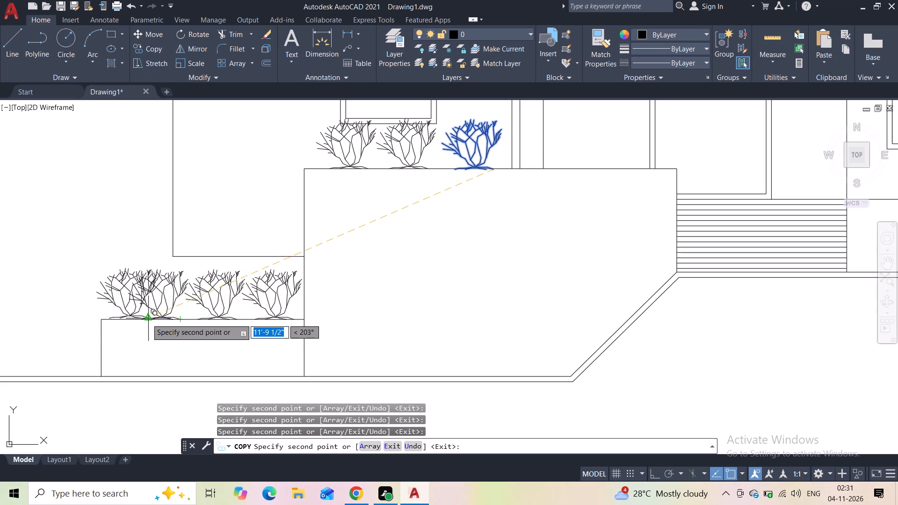
pyautogui.click(136, 319)
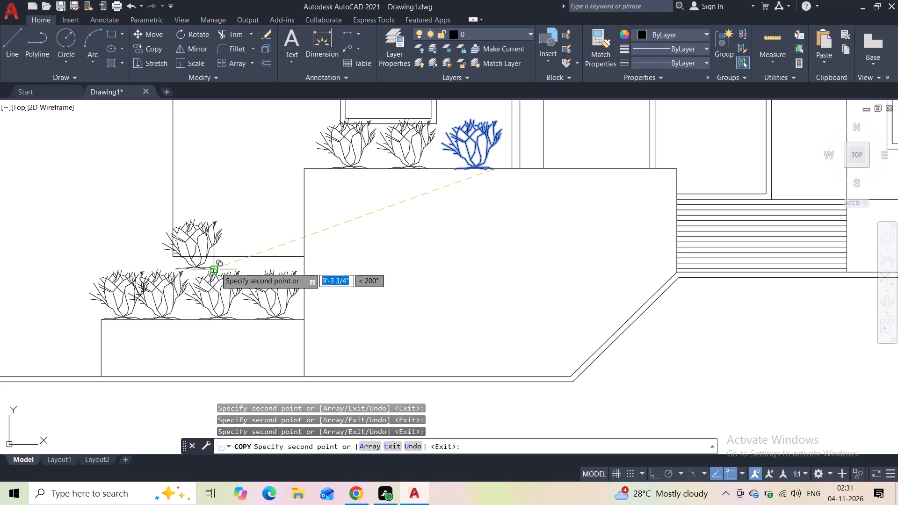
pyautogui.press('Escape')
# Start the Hatch command for the building elevation.
pyautogui.scroll(-3, 280, 244)
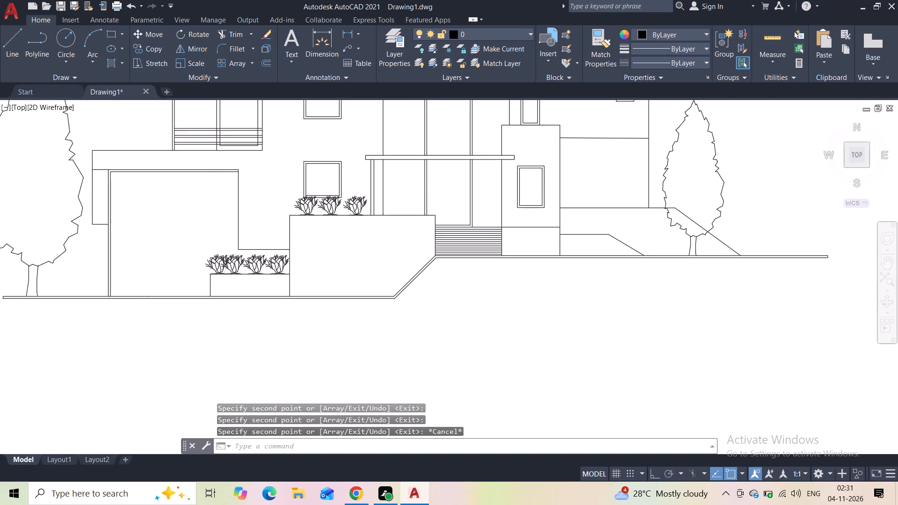
pyautogui.scroll(-2, 279, 245)
pyautogui.scroll(3, 288, 254)
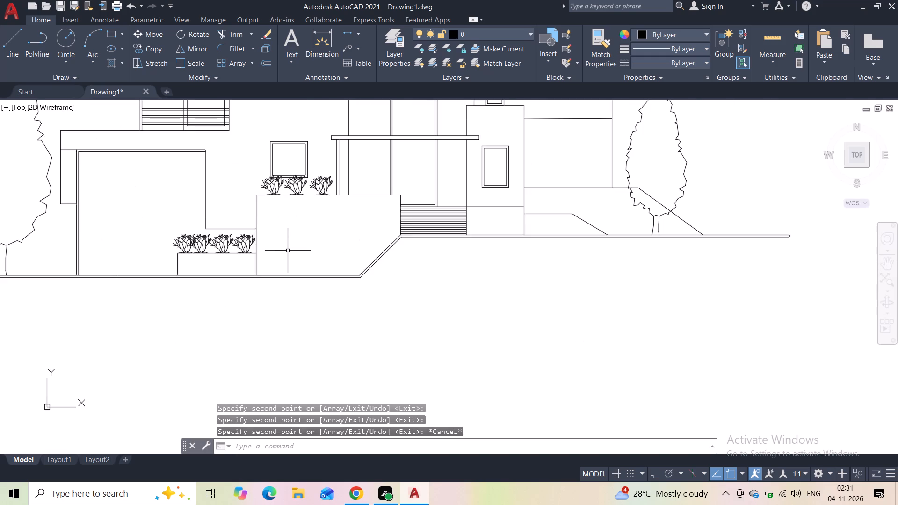
pyautogui.moveTo(288, 233); pyautogui.dragTo(379, 323, button='middle')
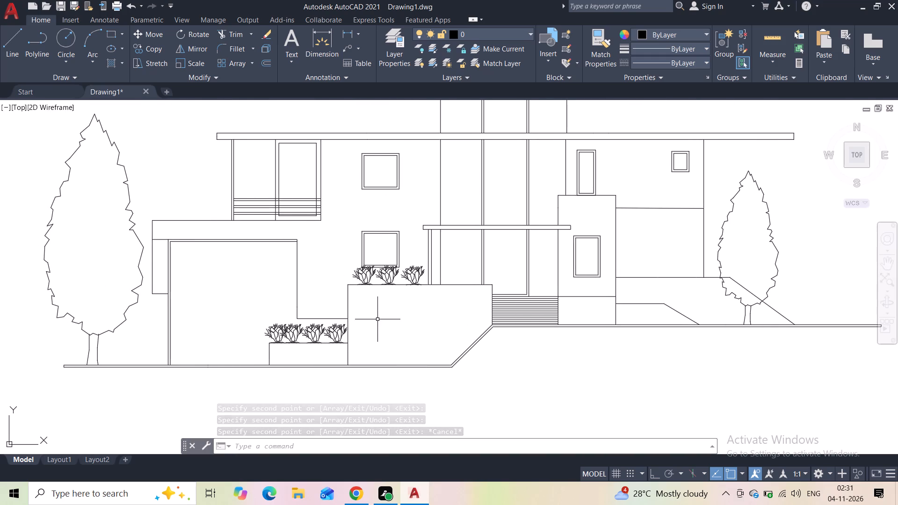
pyautogui.press('h')
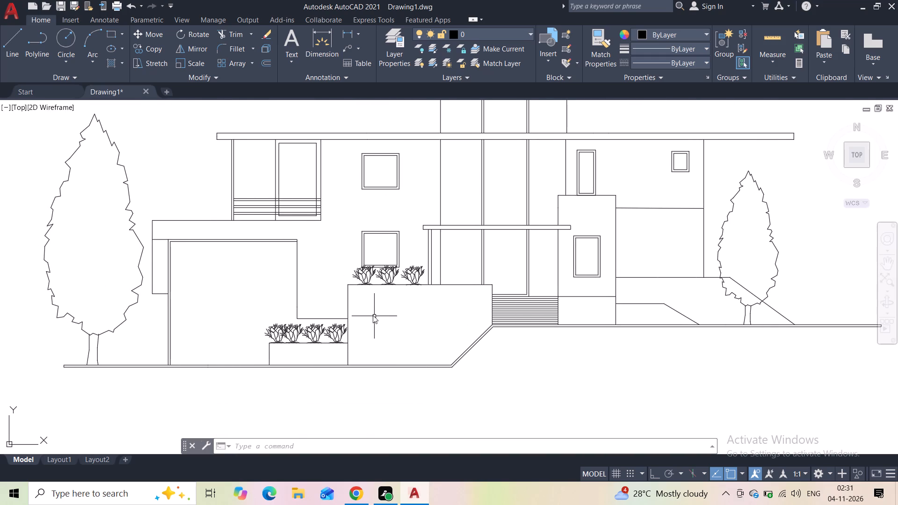
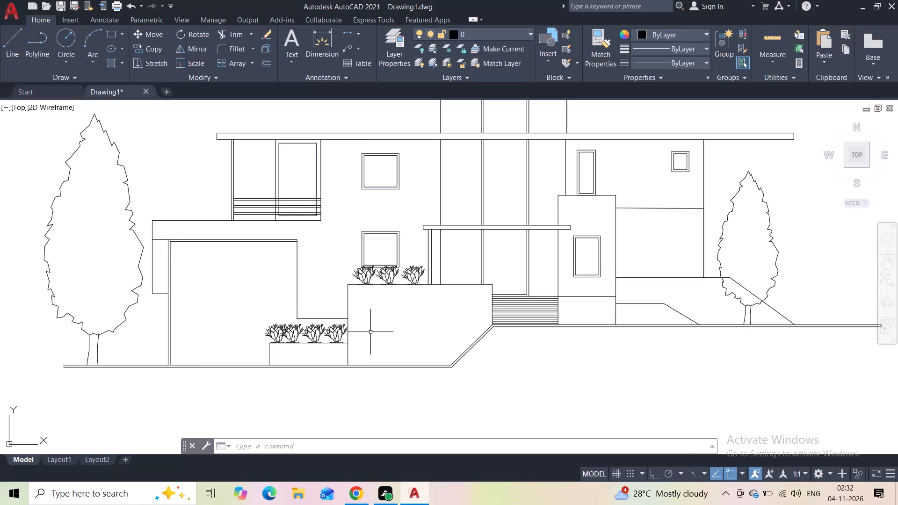
# Hatch the tall front wall, the tower's left strip above and below the canopy, and the tower top with the GRAVEL pattern.
pyautogui.press('h')
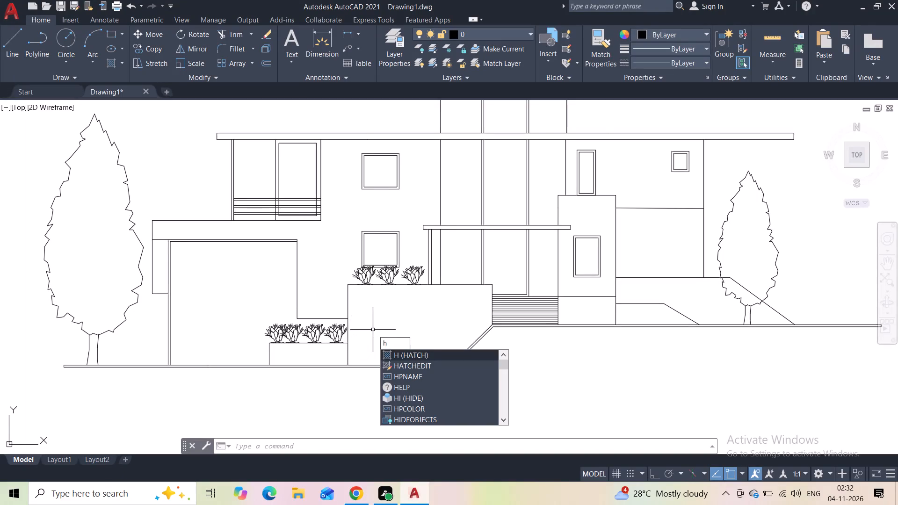
pyautogui.click(400, 351)
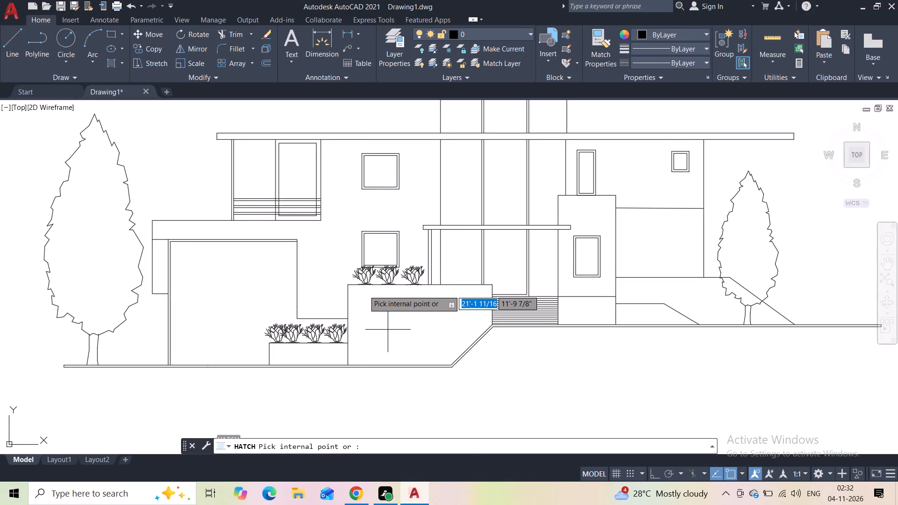
pyautogui.click(266, 68)
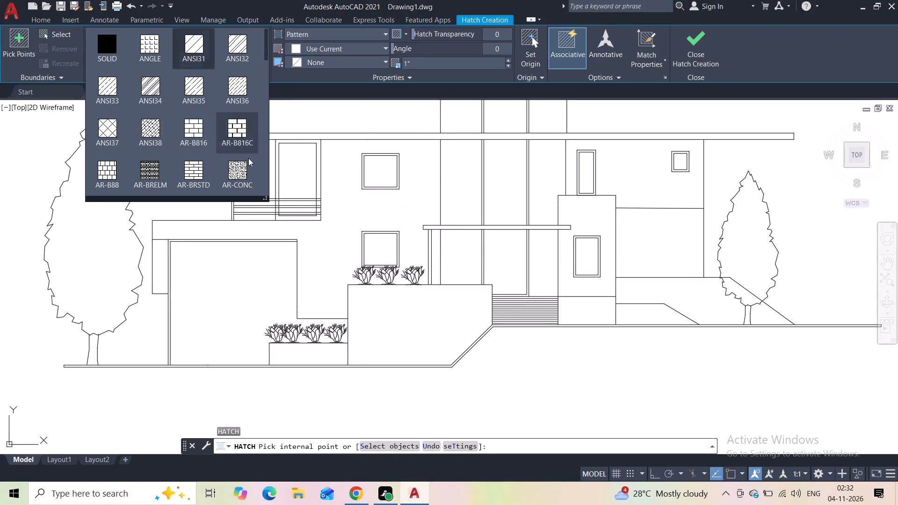
pyautogui.scroll(-4, 241, 160)
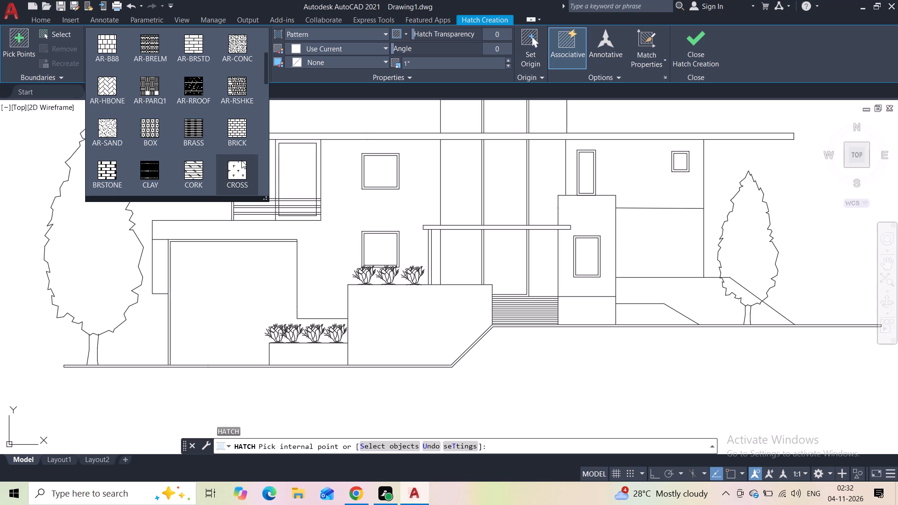
pyautogui.scroll(-4, 241, 161)
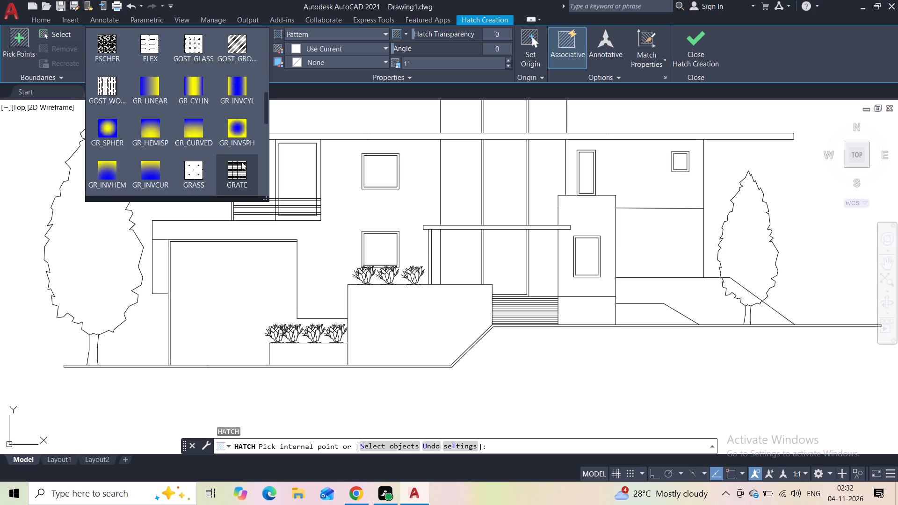
pyautogui.scroll(-2, 241, 164)
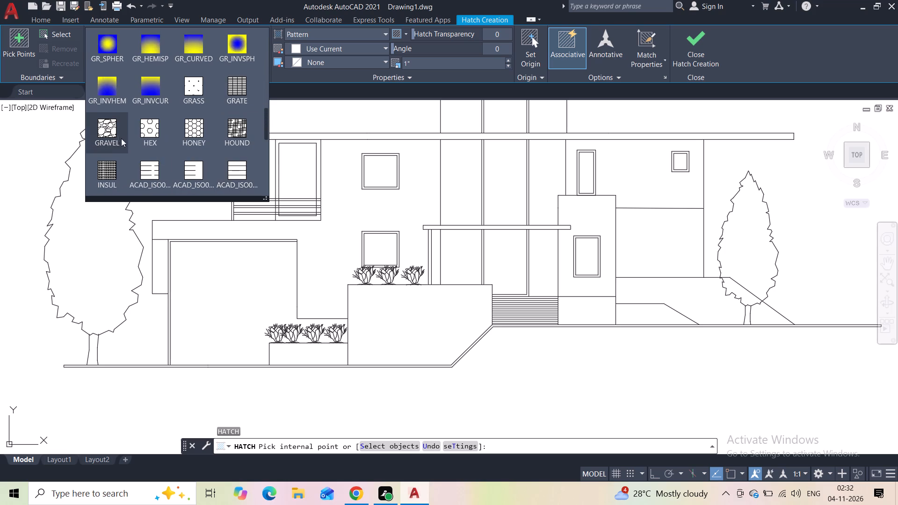
pyautogui.click(116, 135)
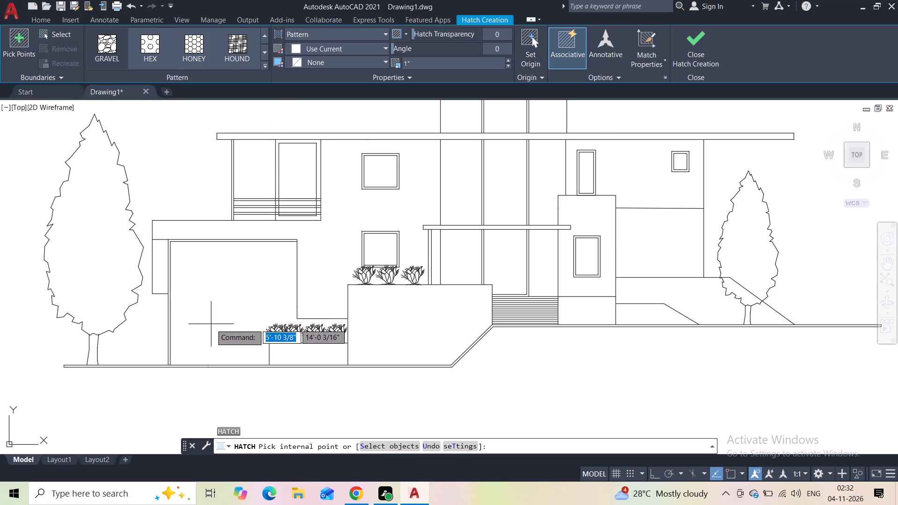
pyautogui.click(371, 316)
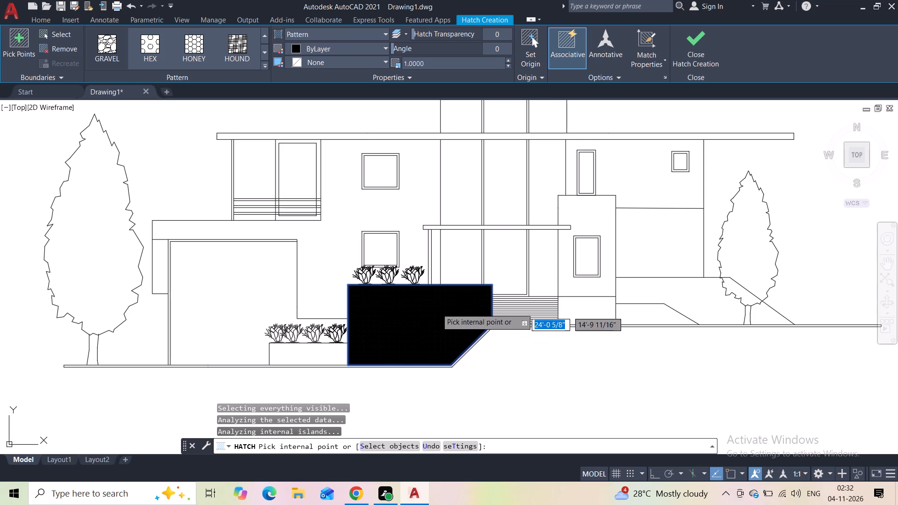
pyautogui.click(460, 254)
pyautogui.click(460, 176)
pyautogui.moveTo(459, 178); pyautogui.dragTo(459, 180, button='middle')
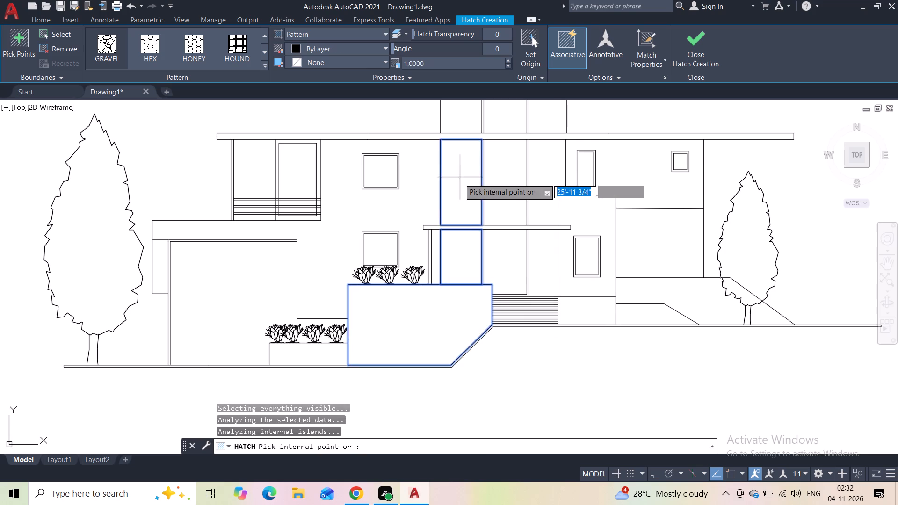
pyautogui.moveTo(459, 180); pyautogui.dragTo(454, 251, button='middle')
pyautogui.click(459, 190)
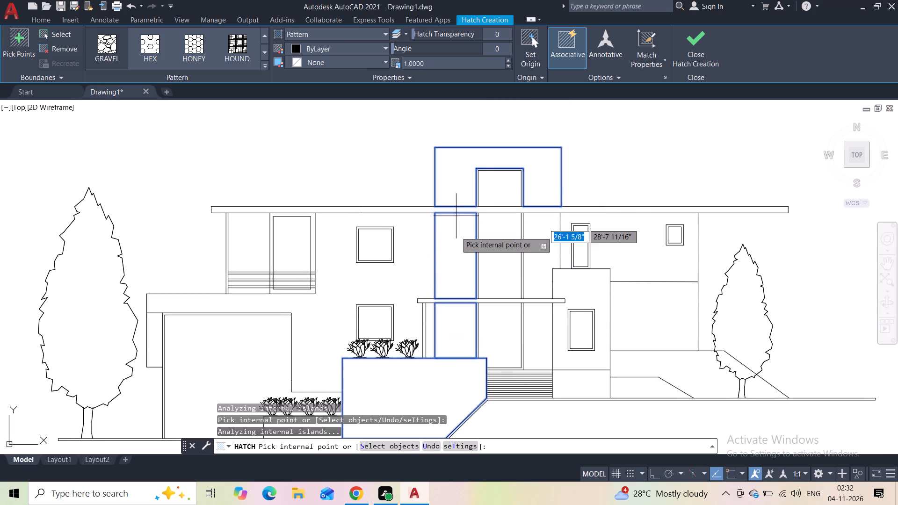
# Set the hatch scale to 37, add the tower's right strip above and below the canopy, and finish the hatch.
pyautogui.click(510, 62)
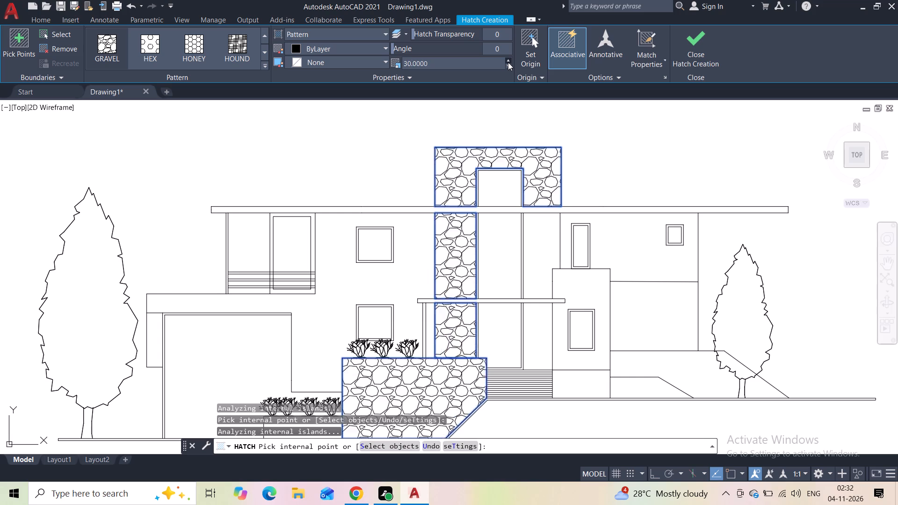
pyautogui.moveTo(567, 258); pyautogui.dragTo(563, 205, button='middle')
pyautogui.click(545, 185)
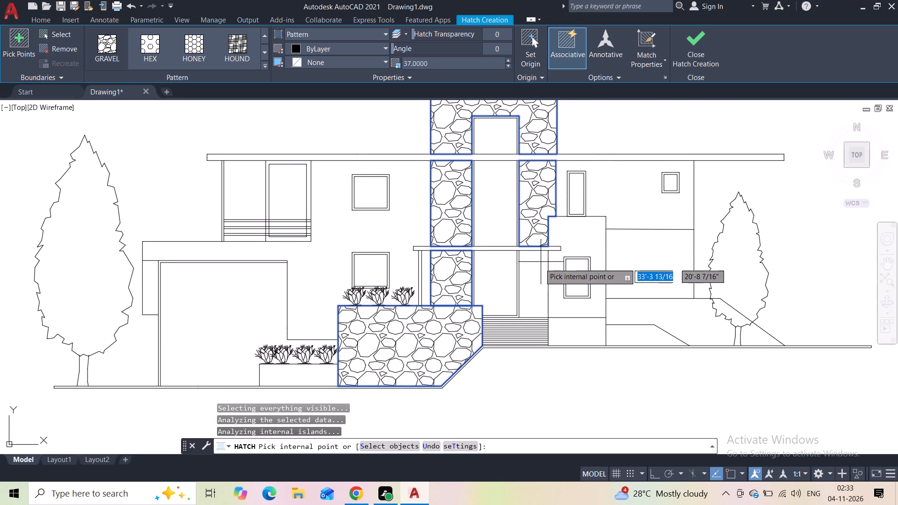
pyautogui.click(539, 264)
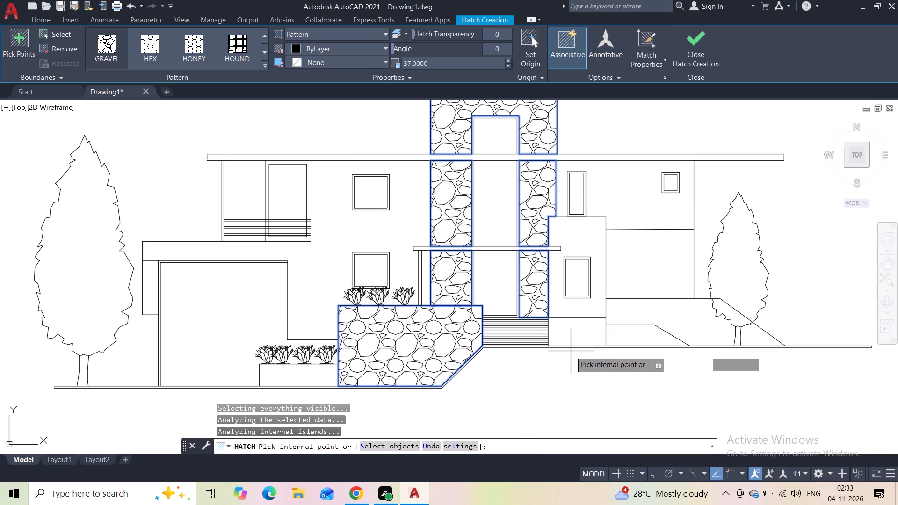
pyautogui.click(695, 75)
pyautogui.click(696, 57)
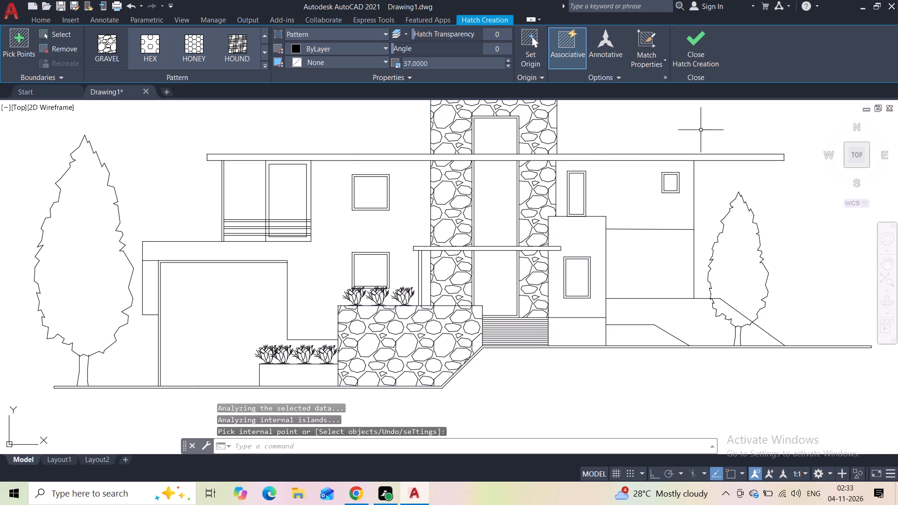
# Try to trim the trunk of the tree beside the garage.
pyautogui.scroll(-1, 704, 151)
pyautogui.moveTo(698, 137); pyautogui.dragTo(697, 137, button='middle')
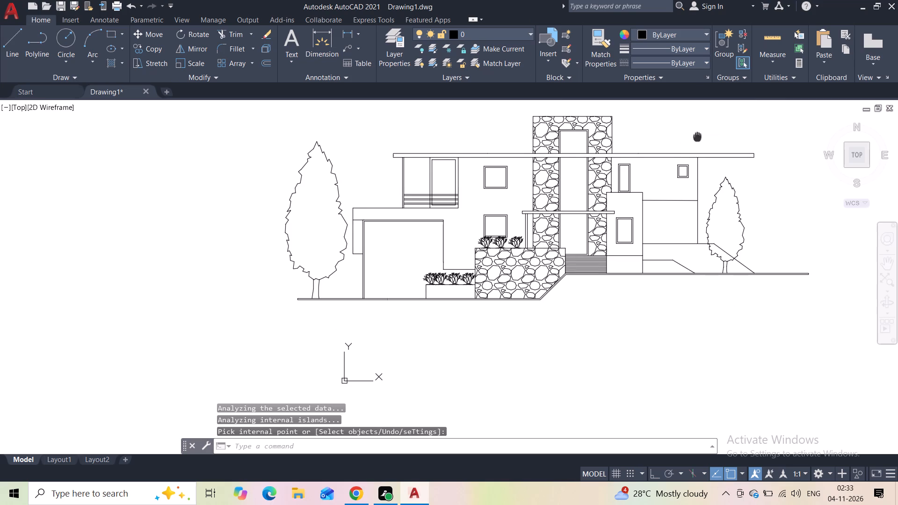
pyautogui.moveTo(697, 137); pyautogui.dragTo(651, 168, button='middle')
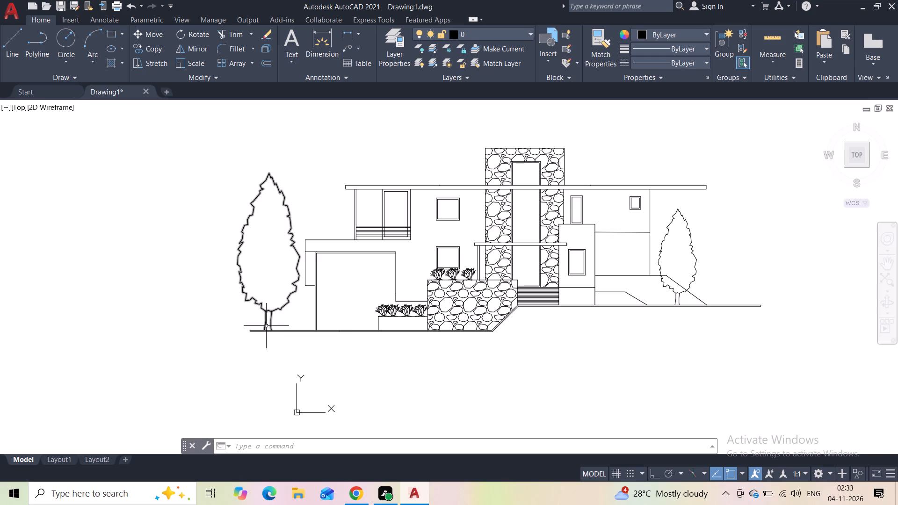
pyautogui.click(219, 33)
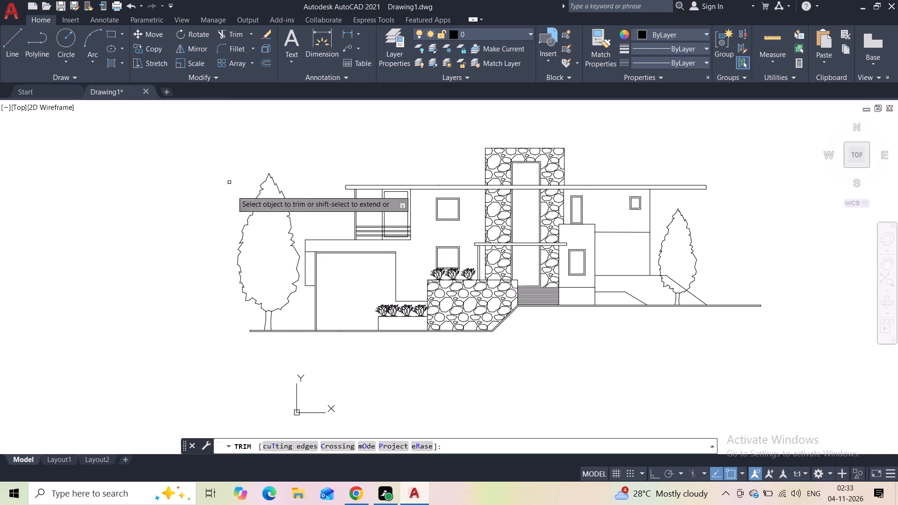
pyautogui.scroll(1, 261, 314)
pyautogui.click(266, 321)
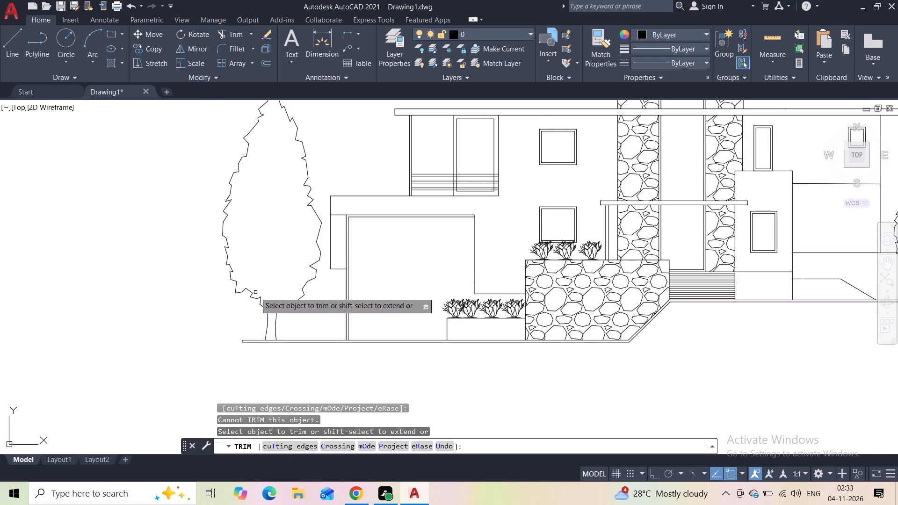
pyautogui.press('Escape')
# Copy the tree beside the garage into the empty area farther out, clear of the building and ground line.
pyautogui.click(225, 224)
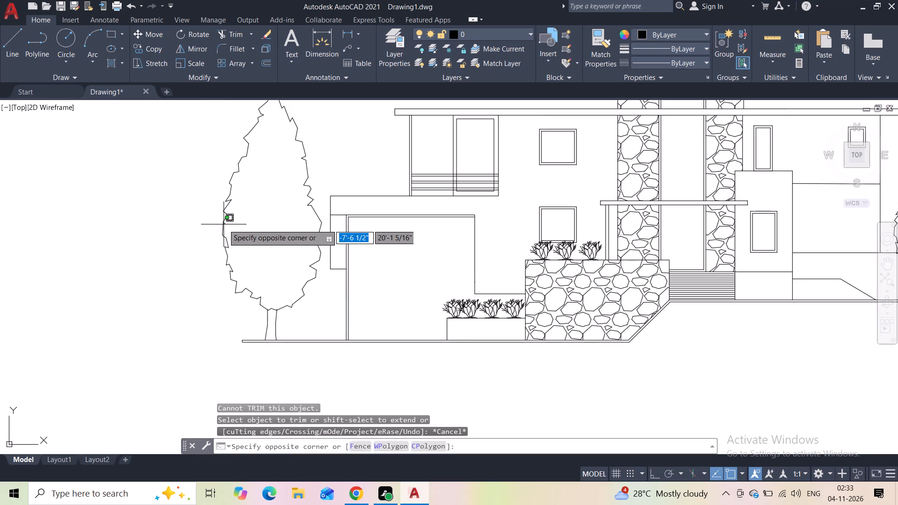
pyautogui.click(227, 228)
pyautogui.click(230, 231)
pyautogui.click(203, 233)
pyautogui.click(151, 47)
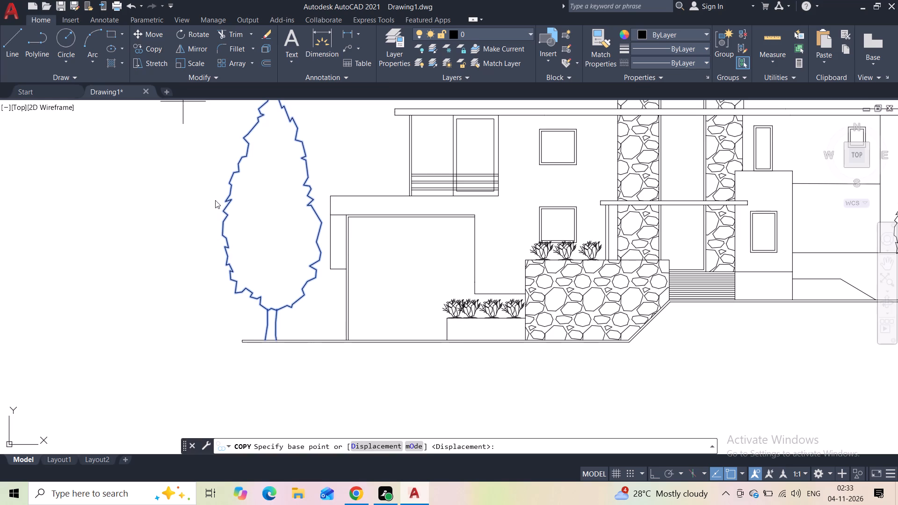
pyautogui.click(261, 310)
pyautogui.scroll(-1, 13, 320)
pyautogui.moveTo(12, 323); pyautogui.dragTo(333, 317, button='middle')
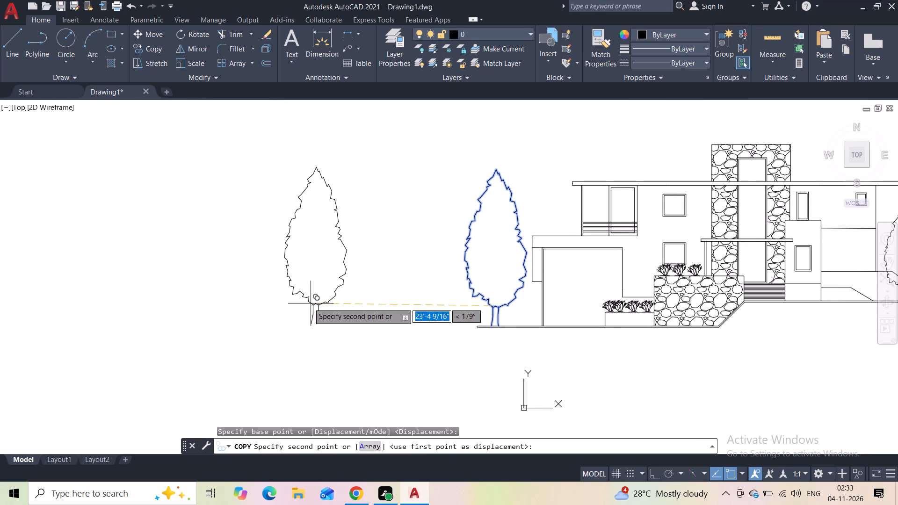
pyautogui.click(298, 302)
pyautogui.press('Escape')
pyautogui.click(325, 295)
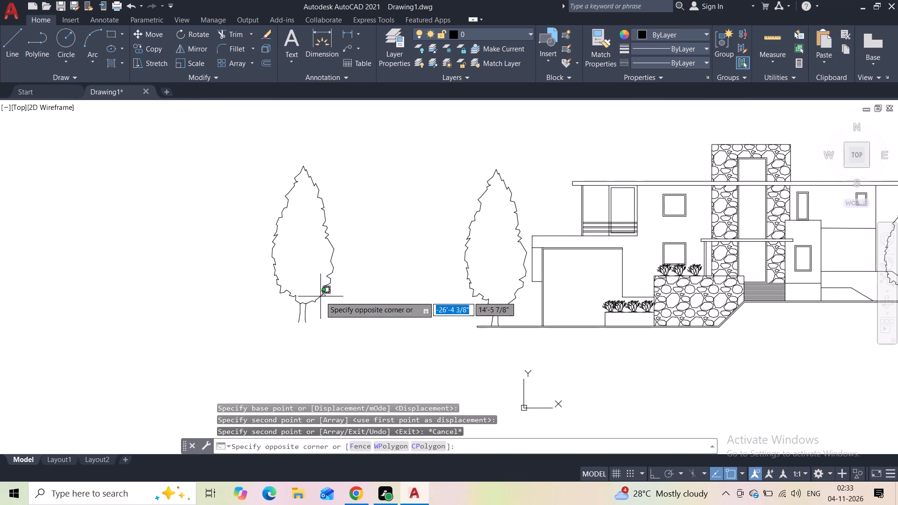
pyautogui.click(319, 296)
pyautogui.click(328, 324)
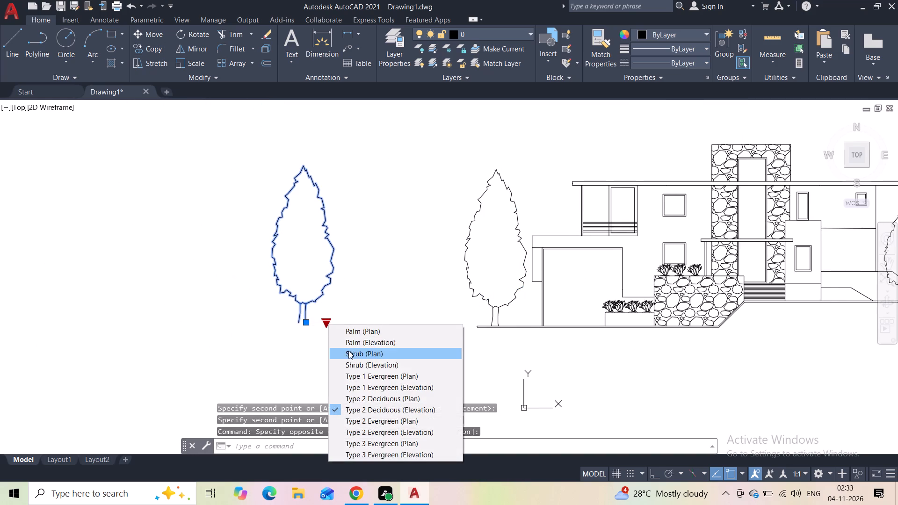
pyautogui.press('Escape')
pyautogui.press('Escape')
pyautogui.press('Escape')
# Open the copied tree block in the Block Editor.
pyautogui.click(305, 303)
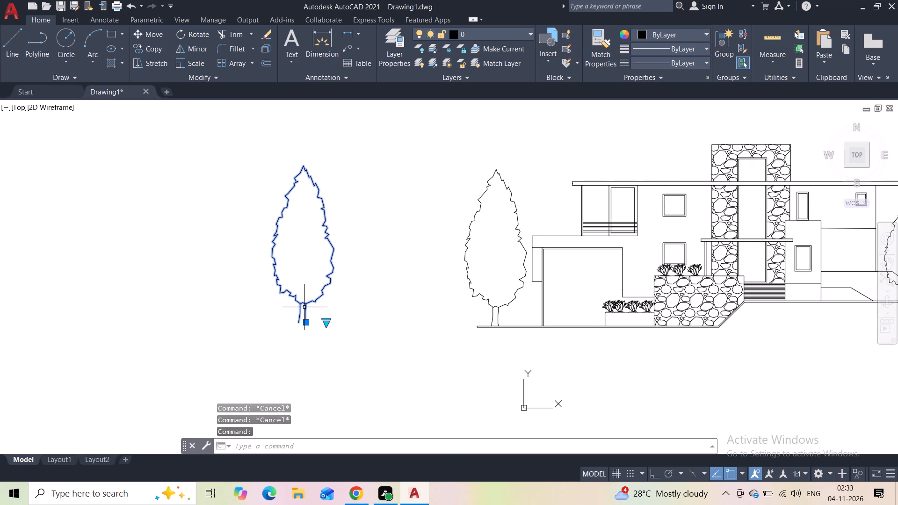
pyautogui.click(304, 322)
pyautogui.press('Escape')
pyautogui.rightClick(313, 301)
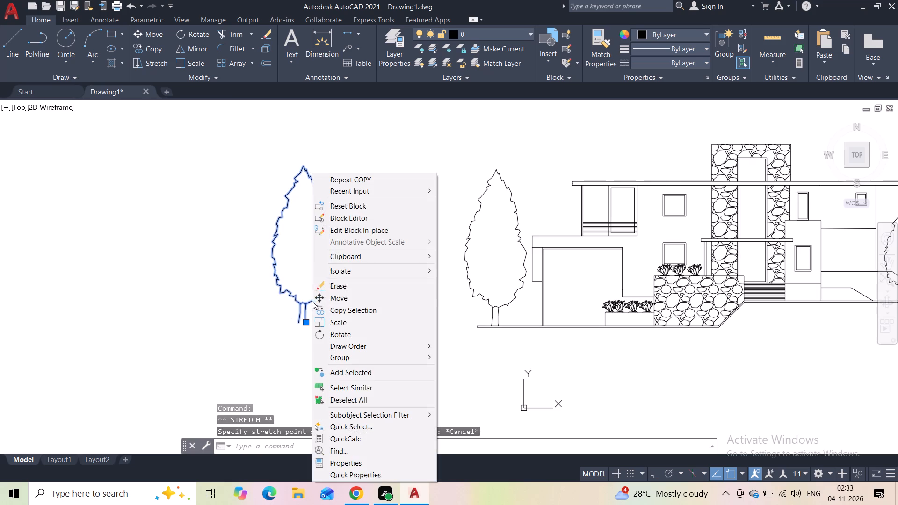
pyautogui.click(360, 220)
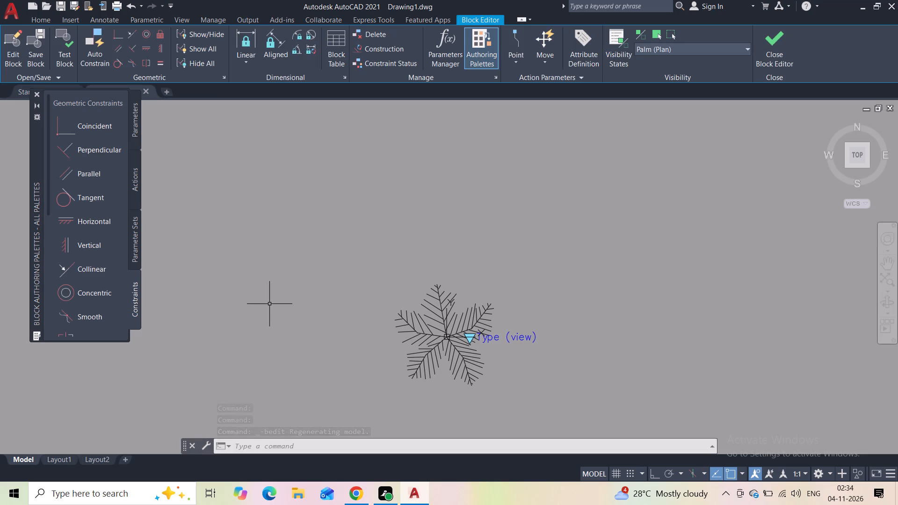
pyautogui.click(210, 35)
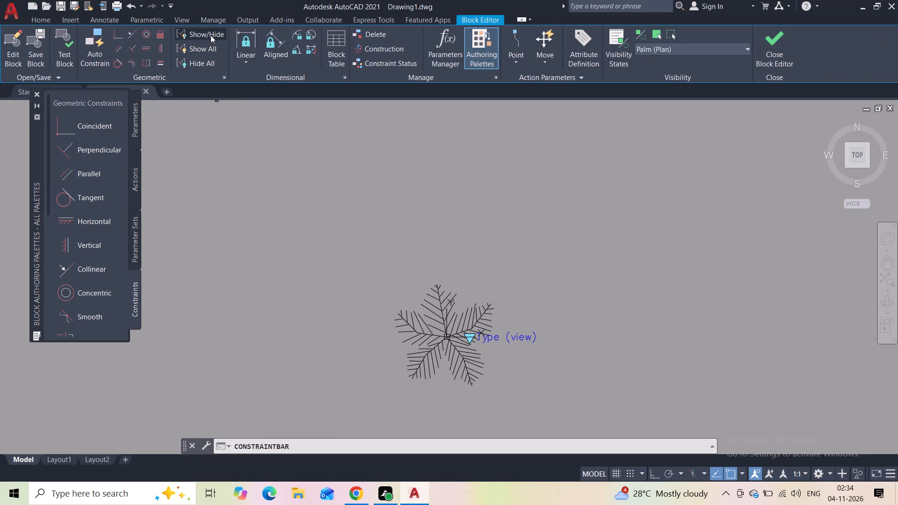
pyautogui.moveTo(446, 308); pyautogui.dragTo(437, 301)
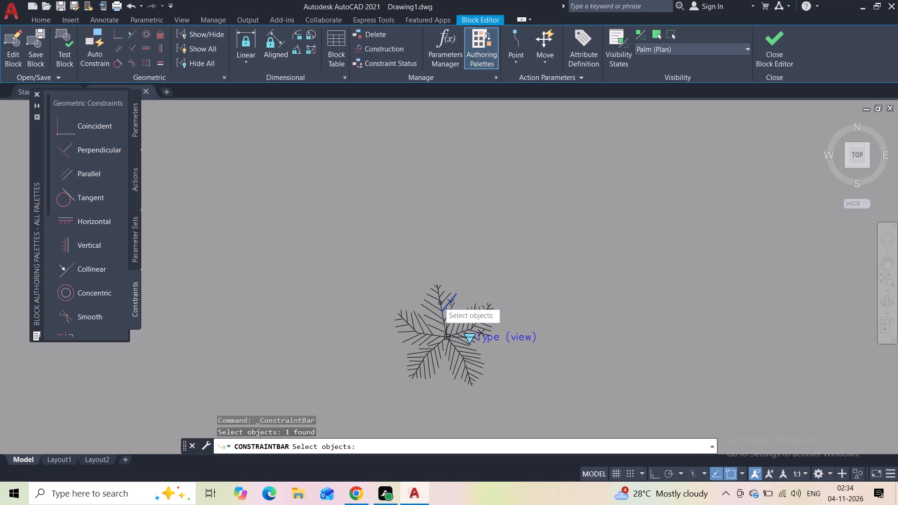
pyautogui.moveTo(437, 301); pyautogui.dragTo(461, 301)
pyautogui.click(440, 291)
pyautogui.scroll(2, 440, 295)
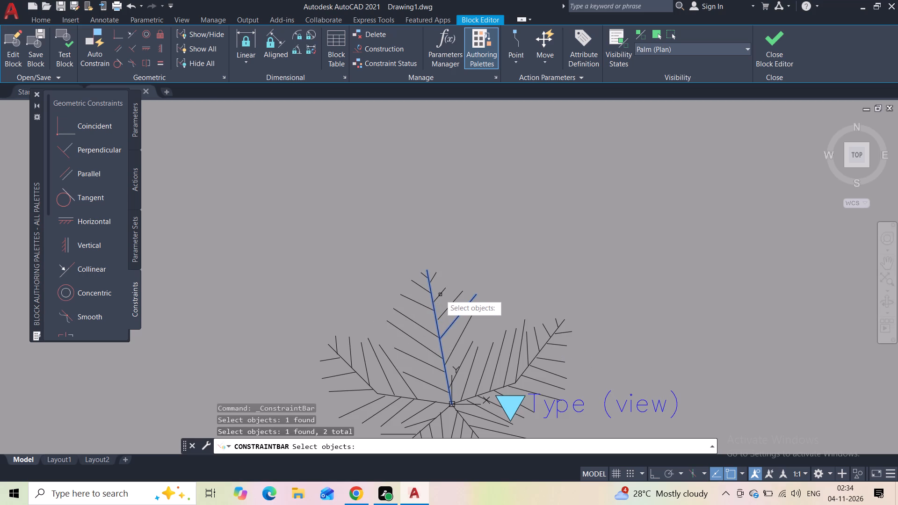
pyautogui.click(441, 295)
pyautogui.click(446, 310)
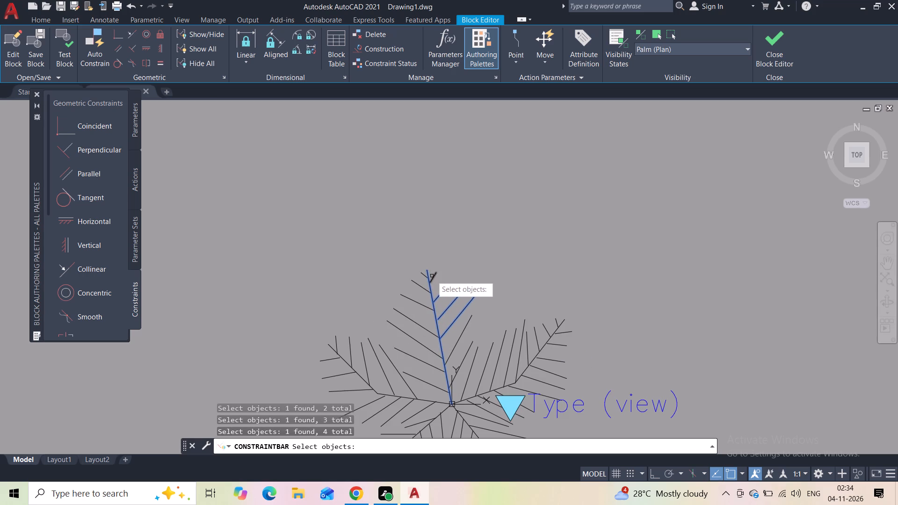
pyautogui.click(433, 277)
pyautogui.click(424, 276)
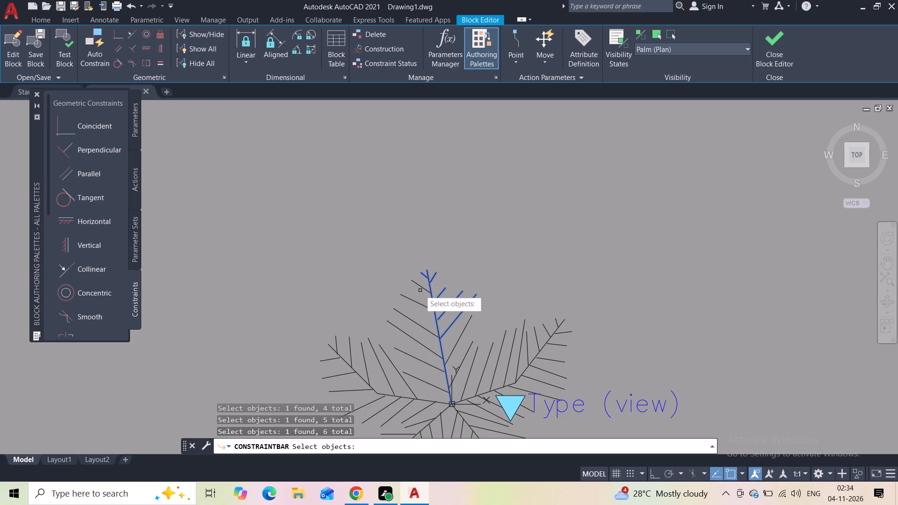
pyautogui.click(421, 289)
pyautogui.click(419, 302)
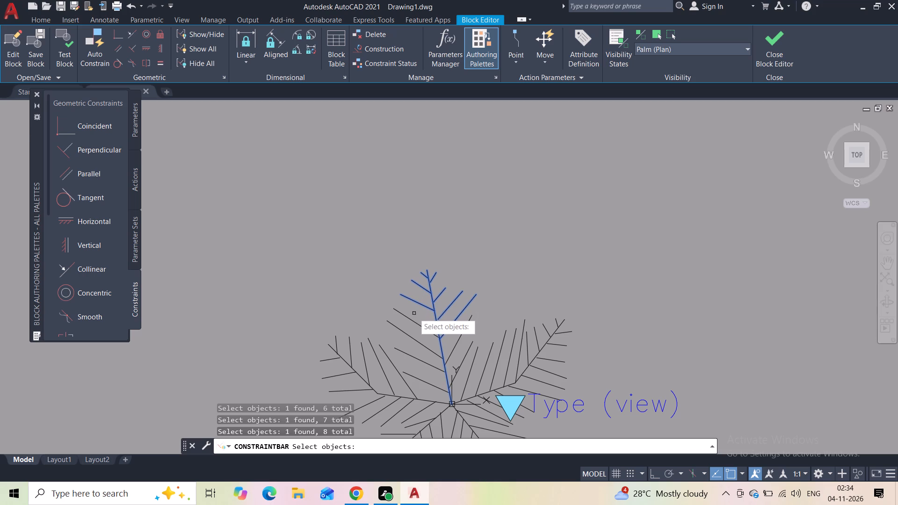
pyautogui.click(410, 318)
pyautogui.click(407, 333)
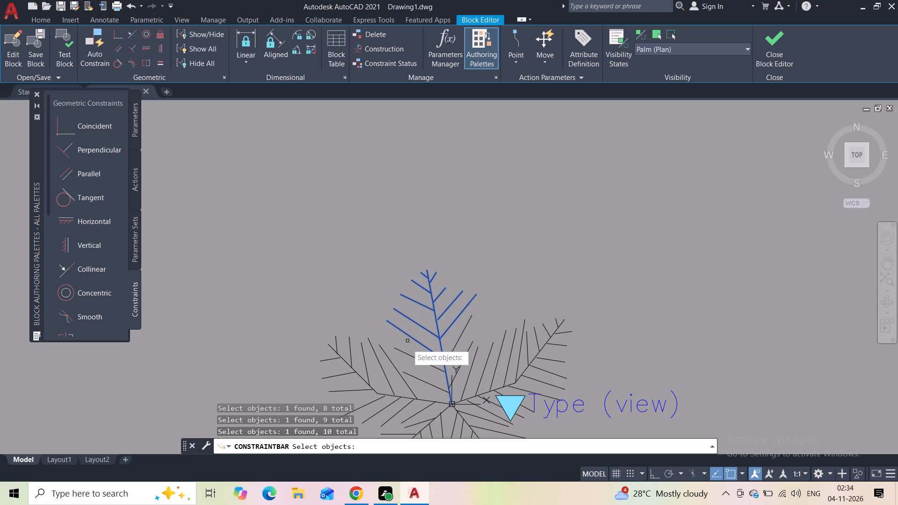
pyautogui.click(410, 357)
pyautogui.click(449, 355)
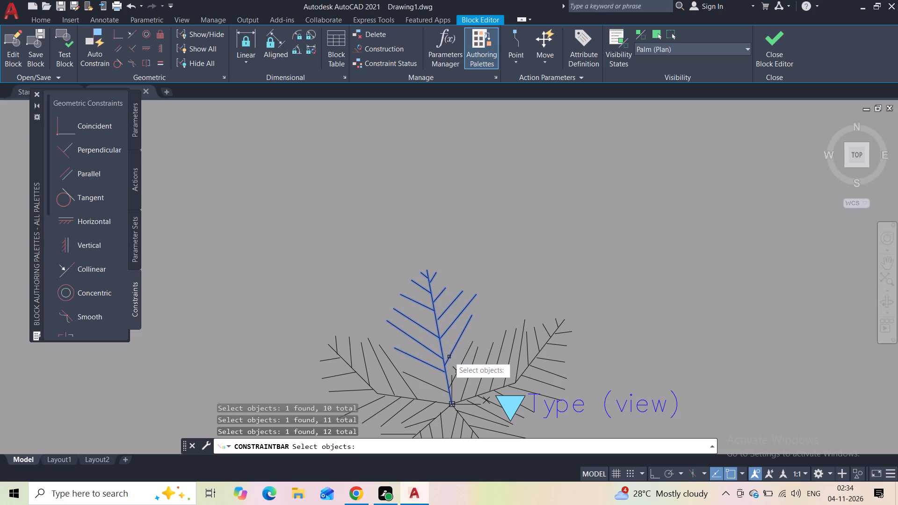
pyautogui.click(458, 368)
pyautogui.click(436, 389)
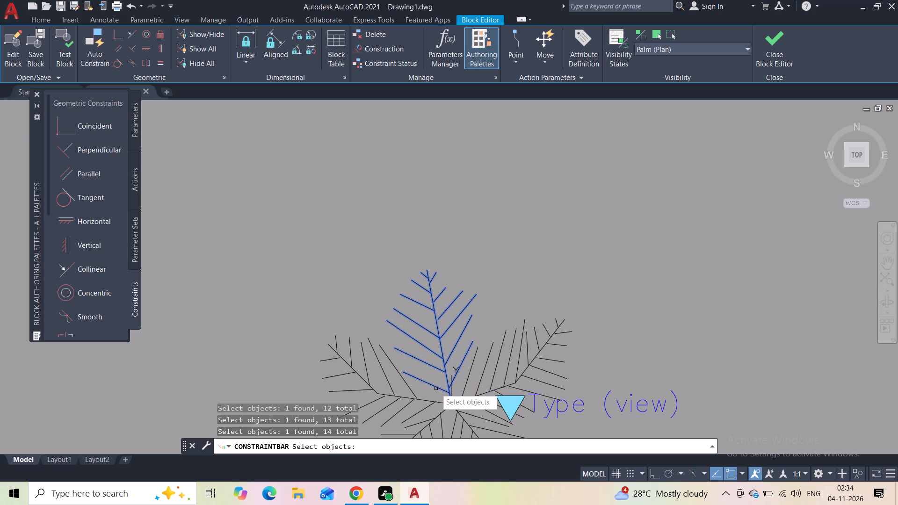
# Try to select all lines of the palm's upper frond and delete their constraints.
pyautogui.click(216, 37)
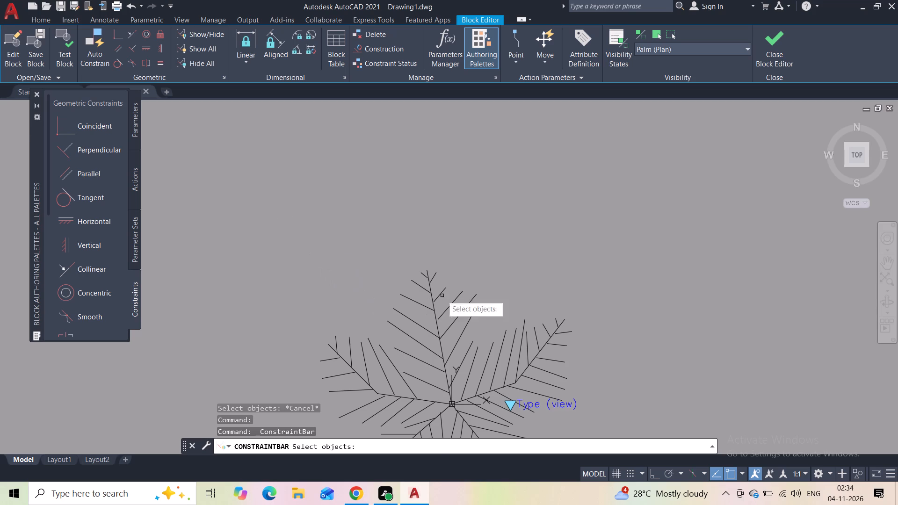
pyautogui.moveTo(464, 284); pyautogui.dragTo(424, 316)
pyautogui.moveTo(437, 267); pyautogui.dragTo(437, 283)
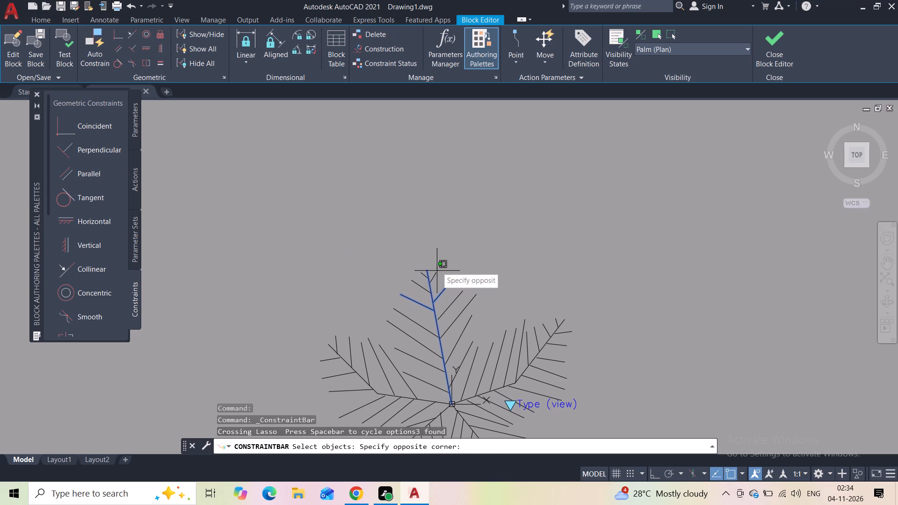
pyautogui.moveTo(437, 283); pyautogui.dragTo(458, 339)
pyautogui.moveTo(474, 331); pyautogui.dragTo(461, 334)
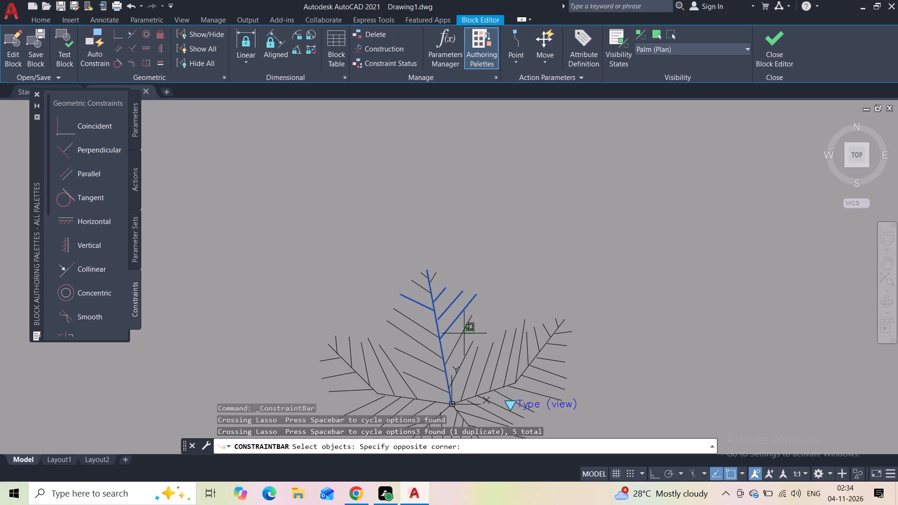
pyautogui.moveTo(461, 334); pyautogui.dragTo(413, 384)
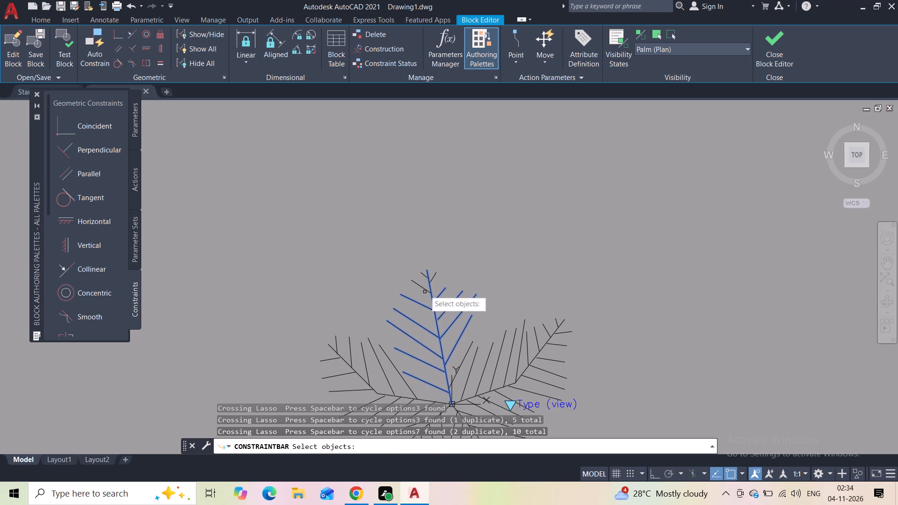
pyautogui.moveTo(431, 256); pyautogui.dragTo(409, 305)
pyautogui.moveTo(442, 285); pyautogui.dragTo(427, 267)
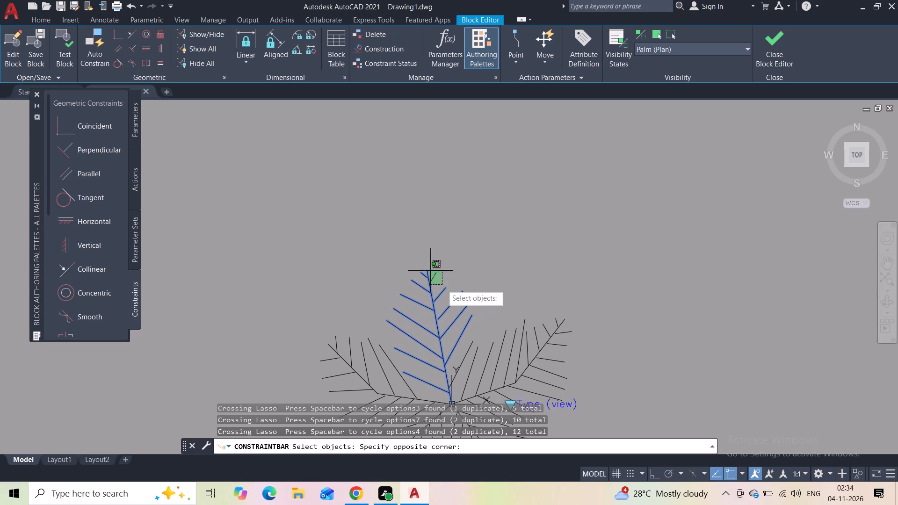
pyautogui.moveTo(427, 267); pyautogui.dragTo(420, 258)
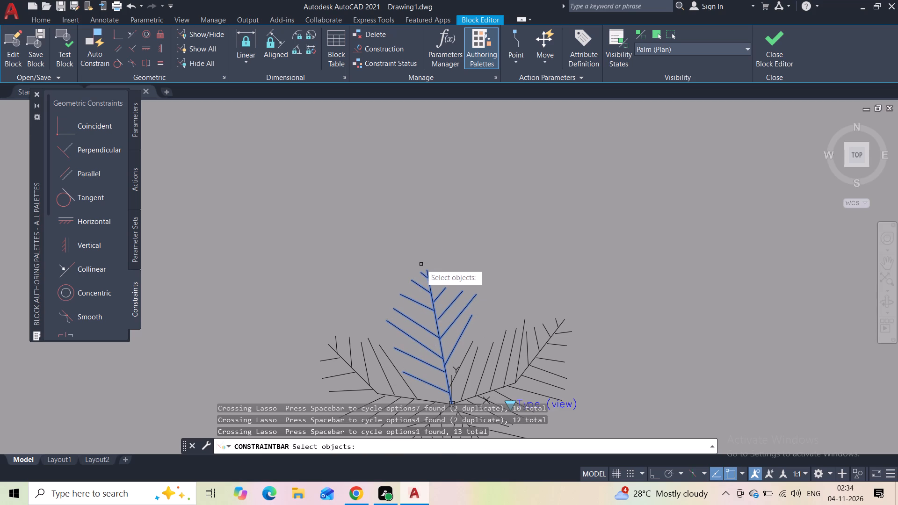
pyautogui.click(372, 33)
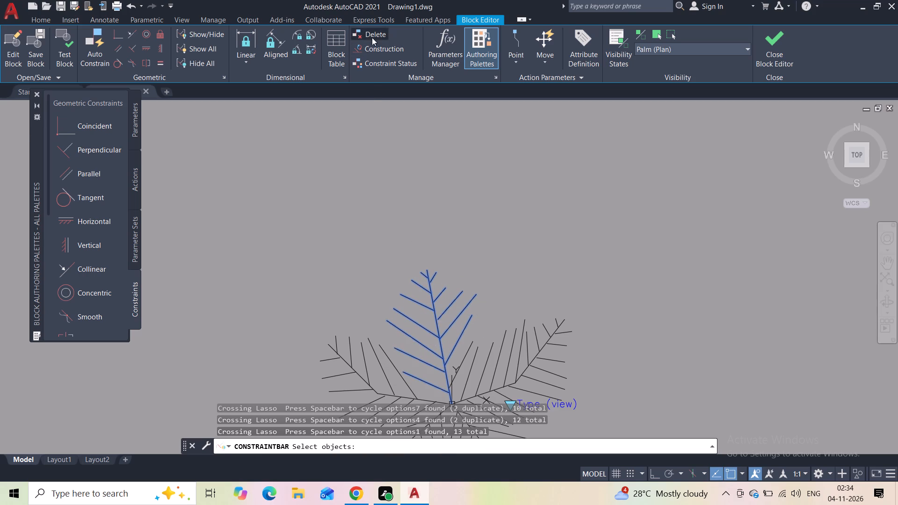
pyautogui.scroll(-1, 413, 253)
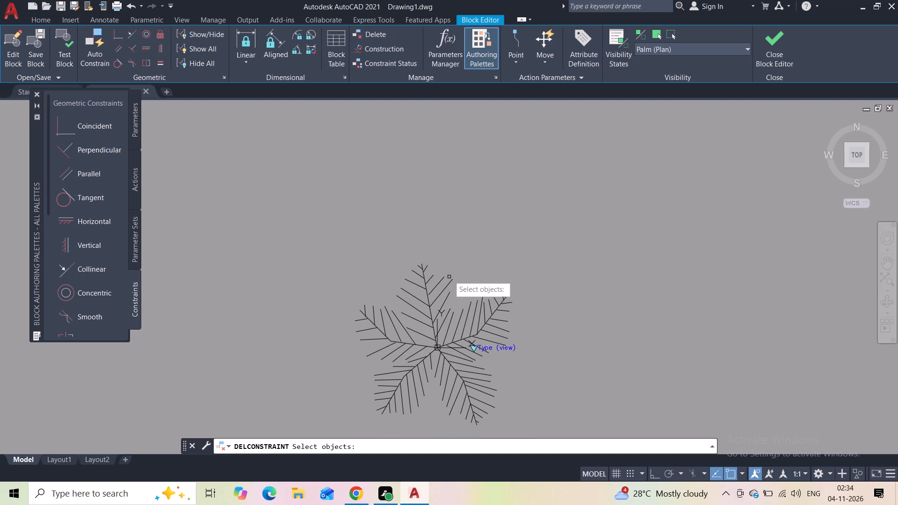
# Close the Block Editor and discard the changes to the tree block.
pyautogui.click(776, 48)
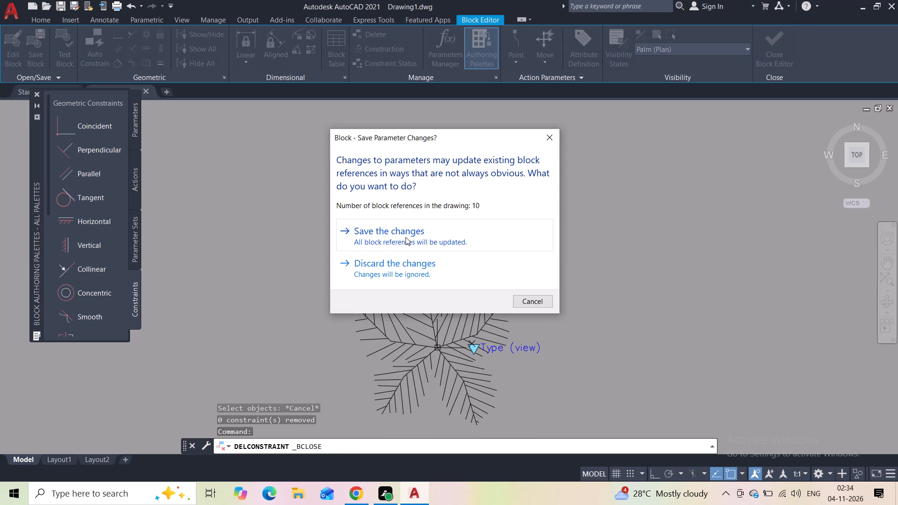
pyautogui.click(430, 268)
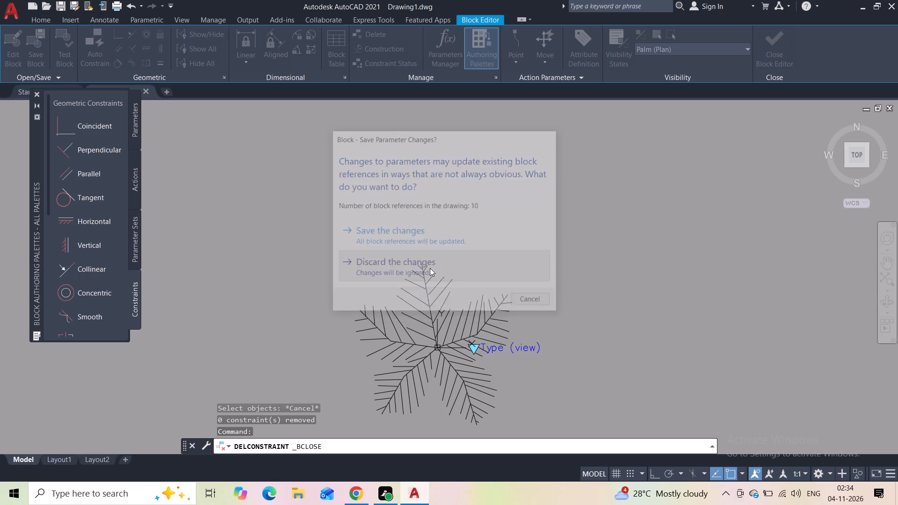
# Erase the spare tree copy standing clear of the building, beyond the tree beside the garage.
pyautogui.scroll(-2, 370, 321)
pyautogui.click(378, 248)
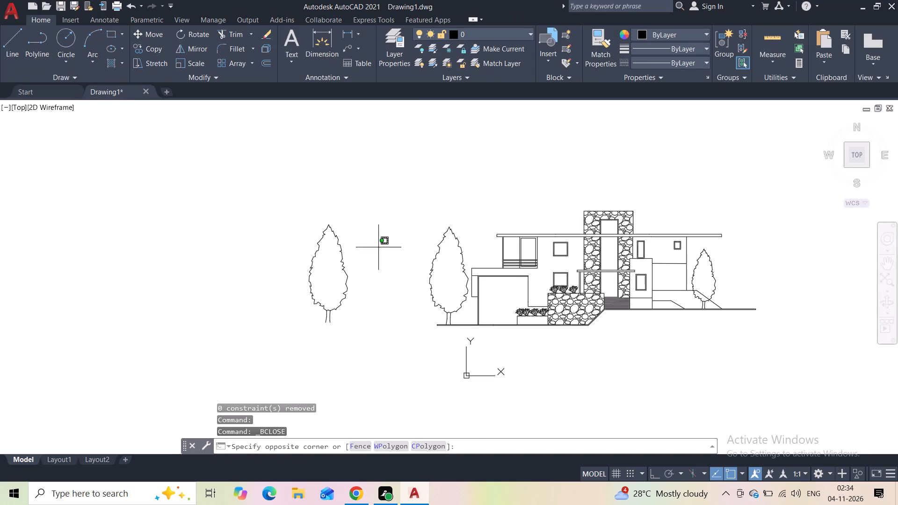
pyautogui.click(271, 311)
pyautogui.press('Delete')
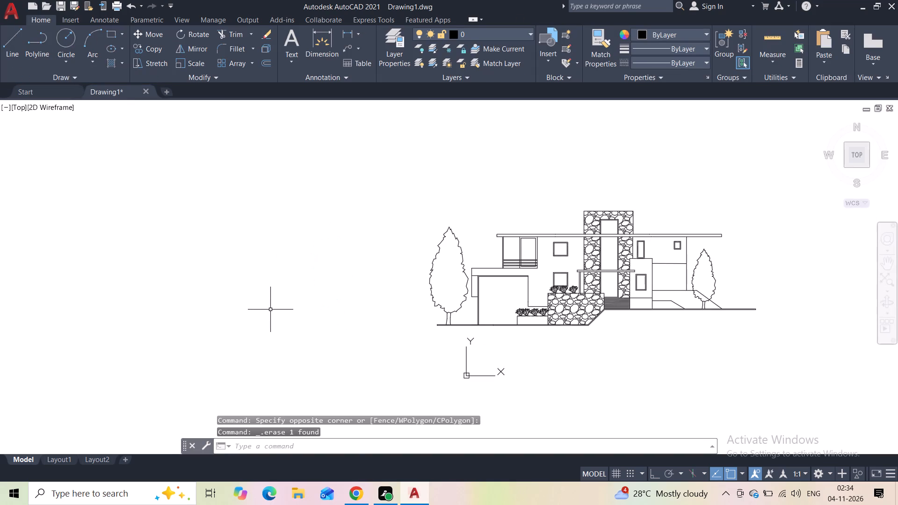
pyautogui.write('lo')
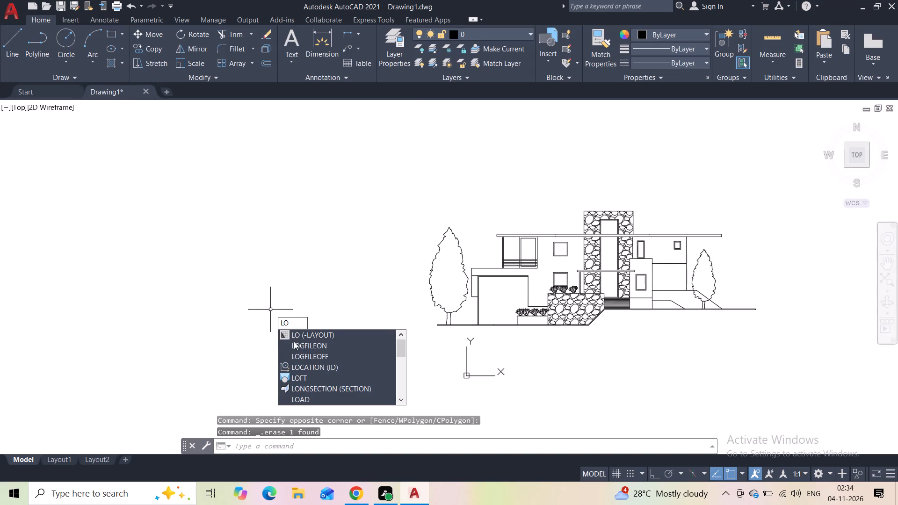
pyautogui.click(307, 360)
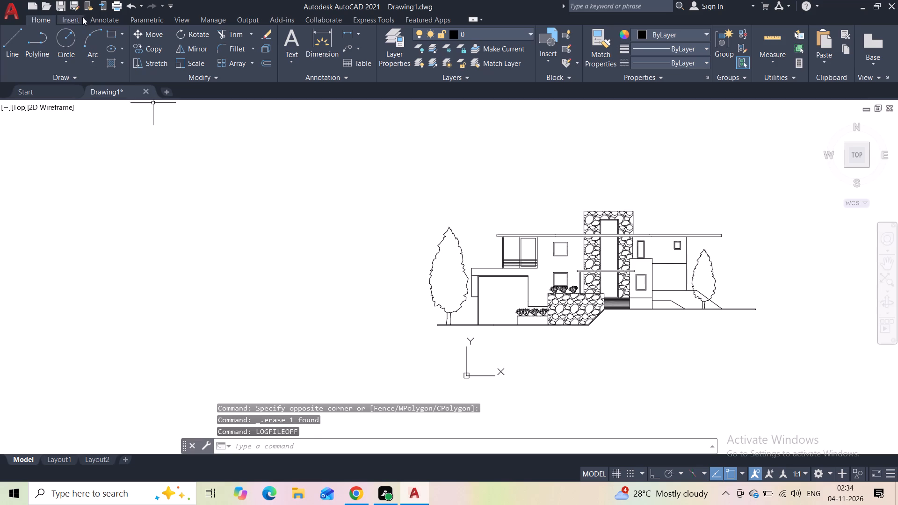
# Save the drawing as Drawing34 in the Part Time folder under Documents.
pyautogui.click(77, 6)
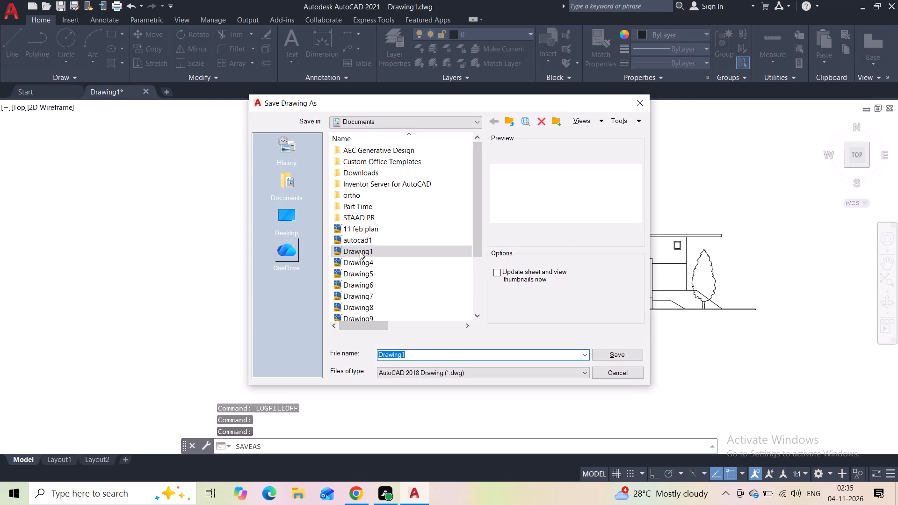
pyautogui.doubleClick(380, 211)
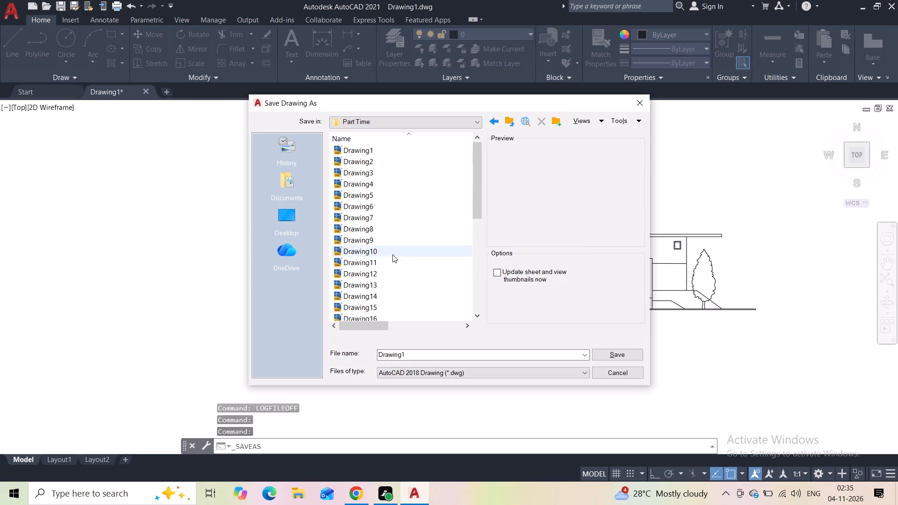
pyautogui.scroll(-12, 395, 264)
pyautogui.tripleClick(422, 356)
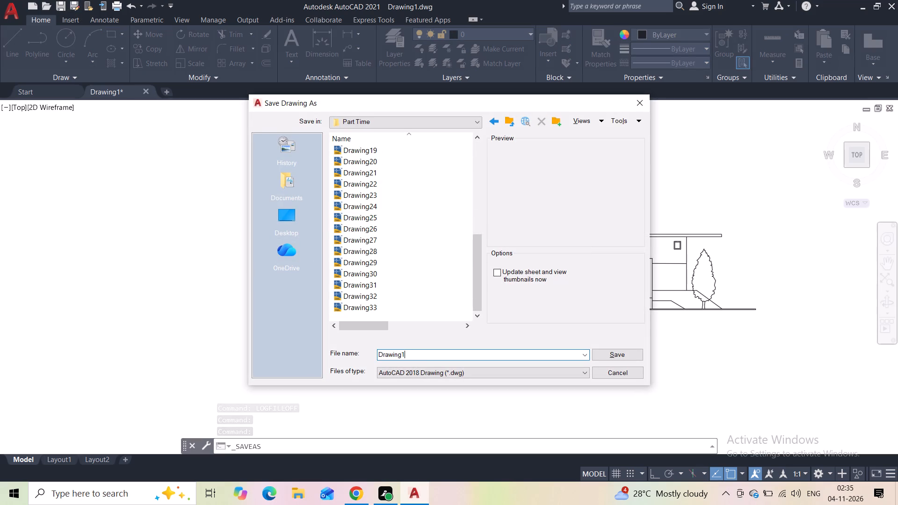
pyautogui.press('BackSpace')
pyautogui.write('34')
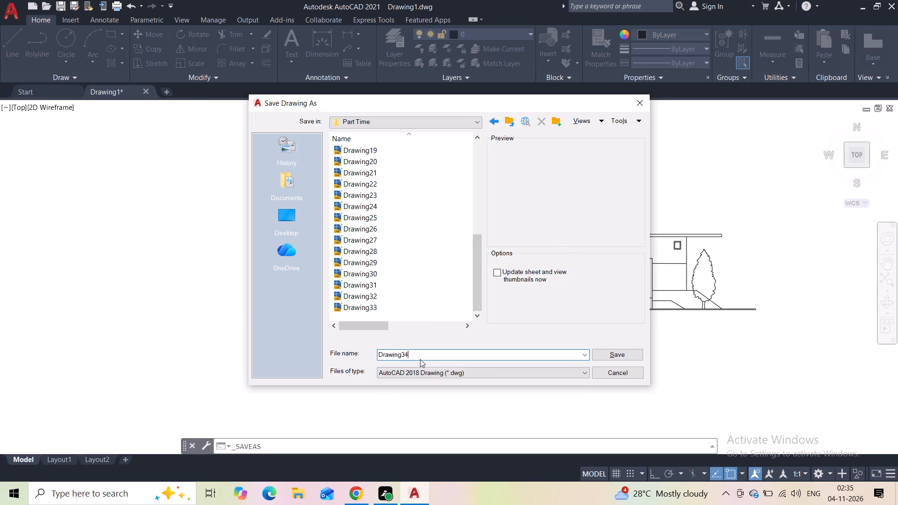
pyautogui.press('Return')
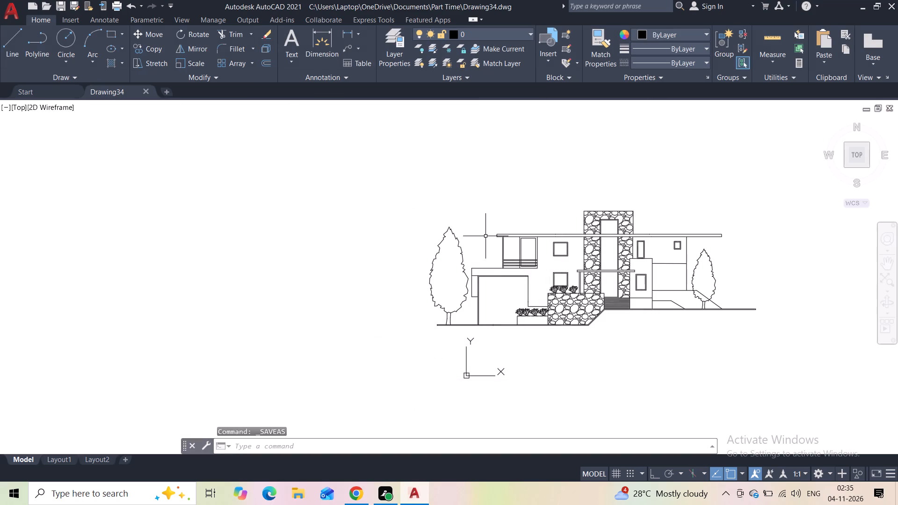
# Set up a plot with the previous plot's settings and a window enclosing the whole elevation and both trees.
pyautogui.click(114, 5)
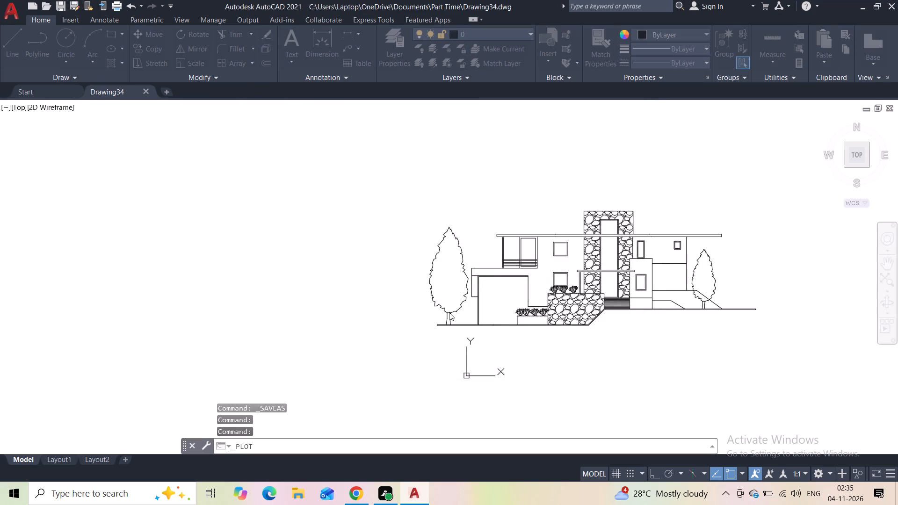
pyautogui.click(383, 123)
pyautogui.click(377, 141)
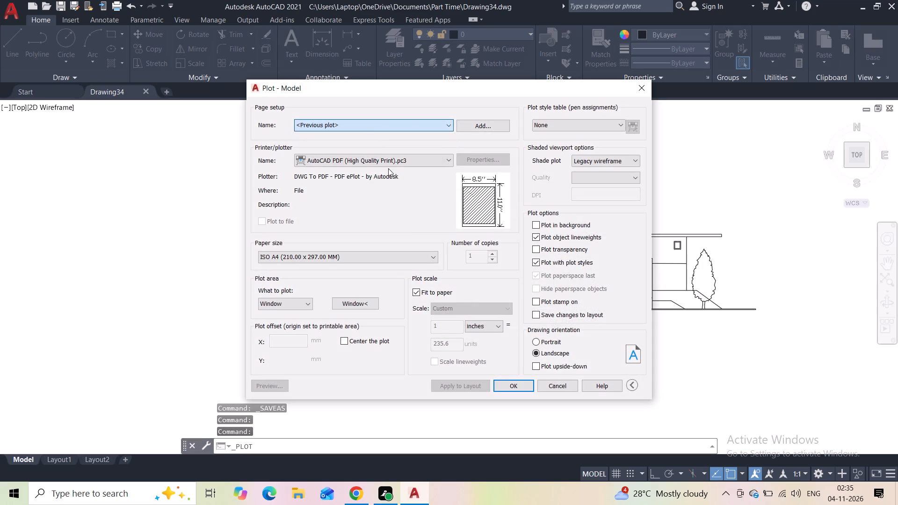
pyautogui.click(365, 302)
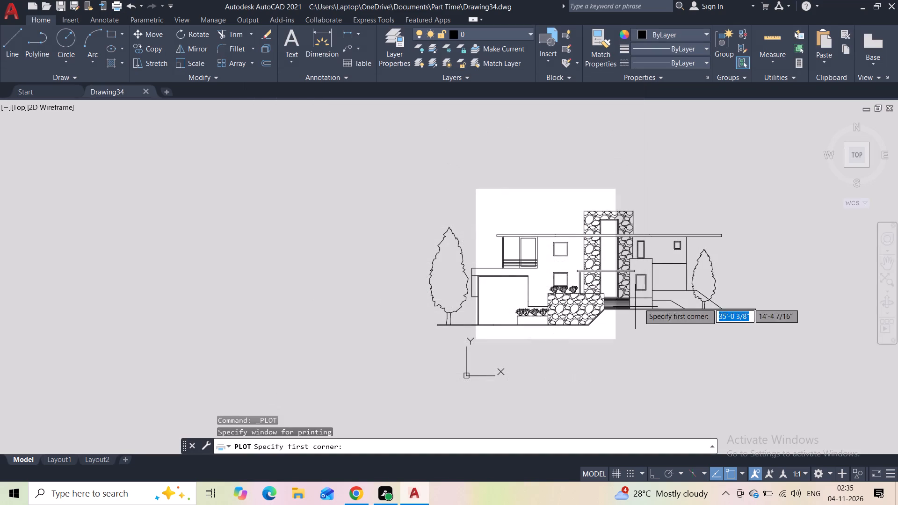
pyautogui.click(761, 185)
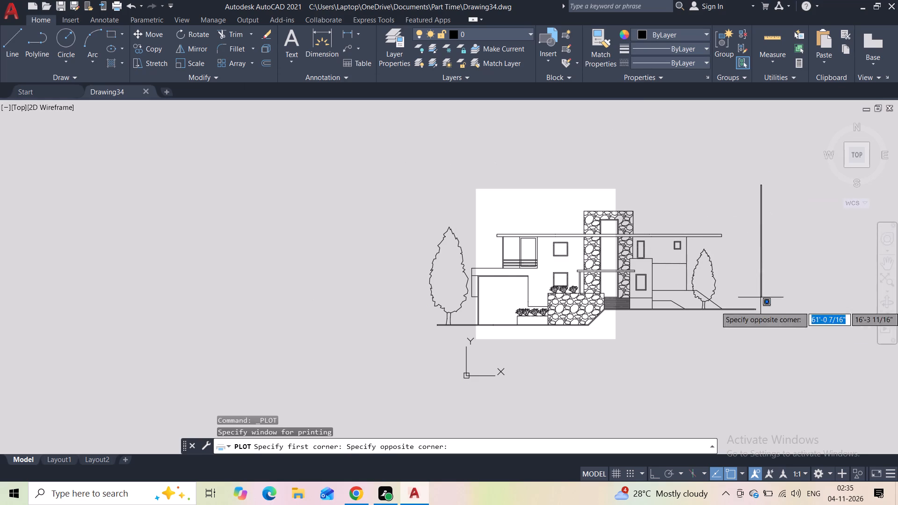
pyautogui.click(418, 338)
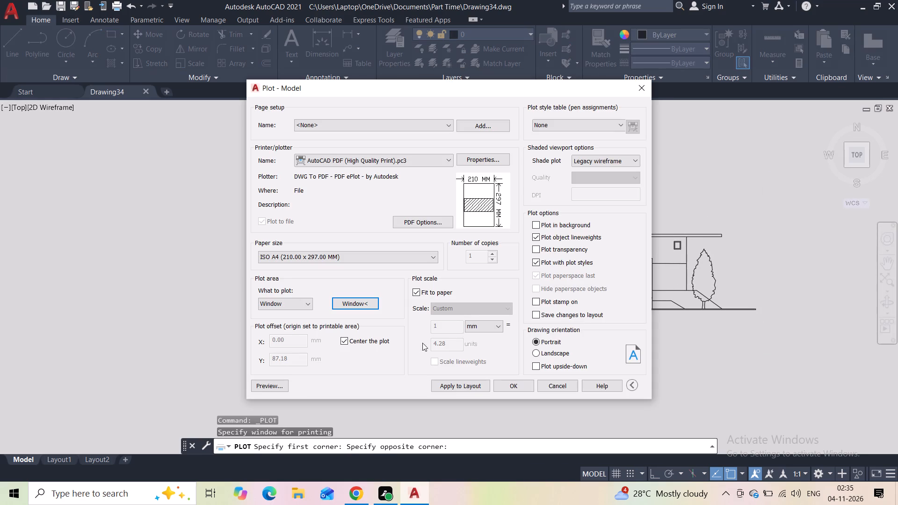
# Plot the elevation to Drawing34-Model.pdf in the Part Time folder and close the opened PDF.
pyautogui.click(510, 385)
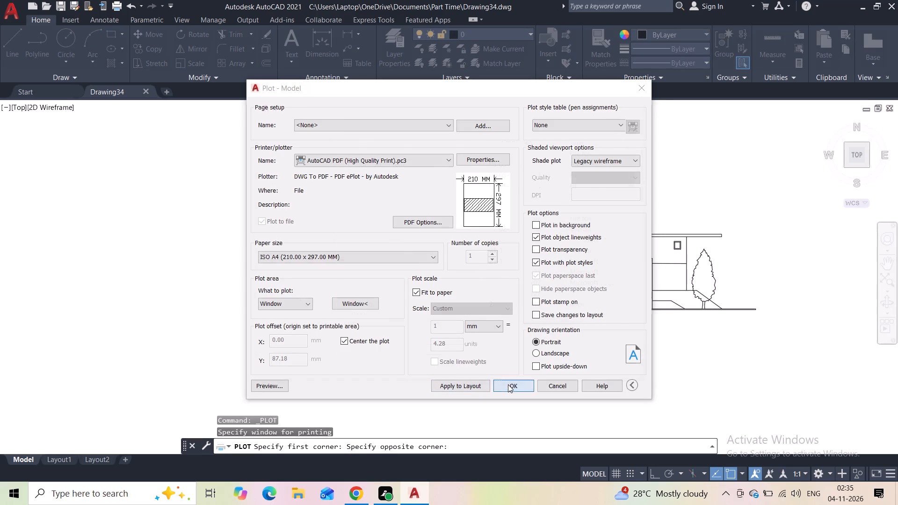
pyautogui.doubleClick(388, 208)
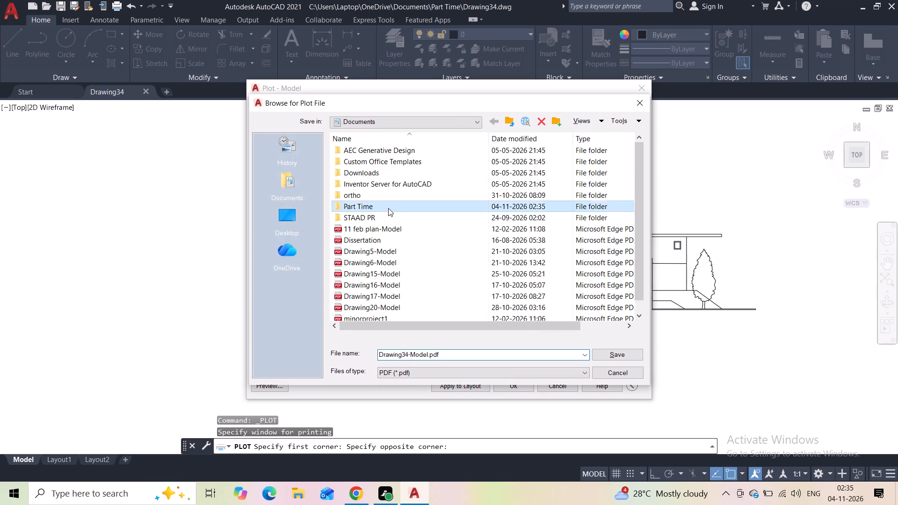
pyautogui.click(613, 356)
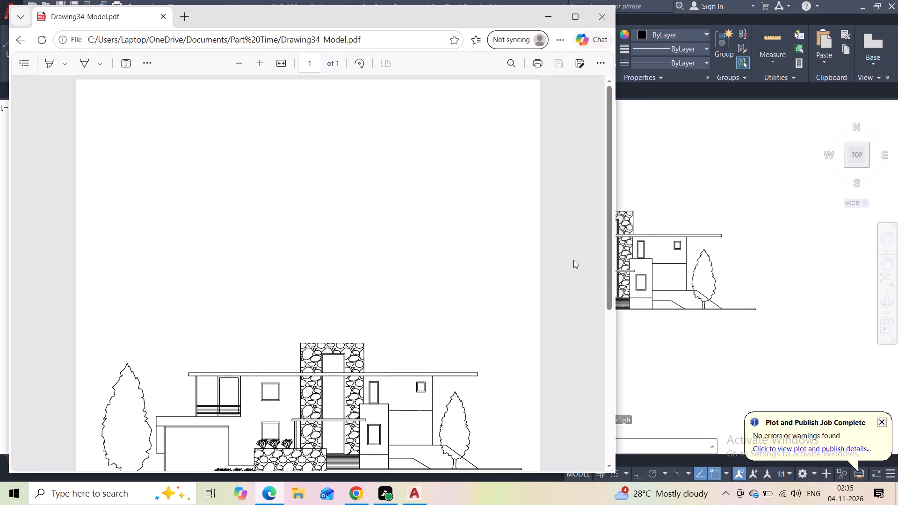
pyautogui.click(596, 20)
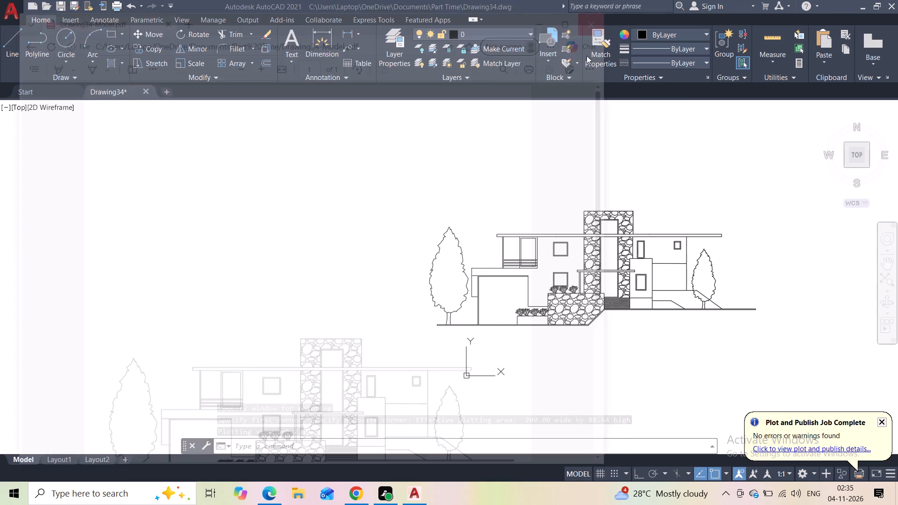